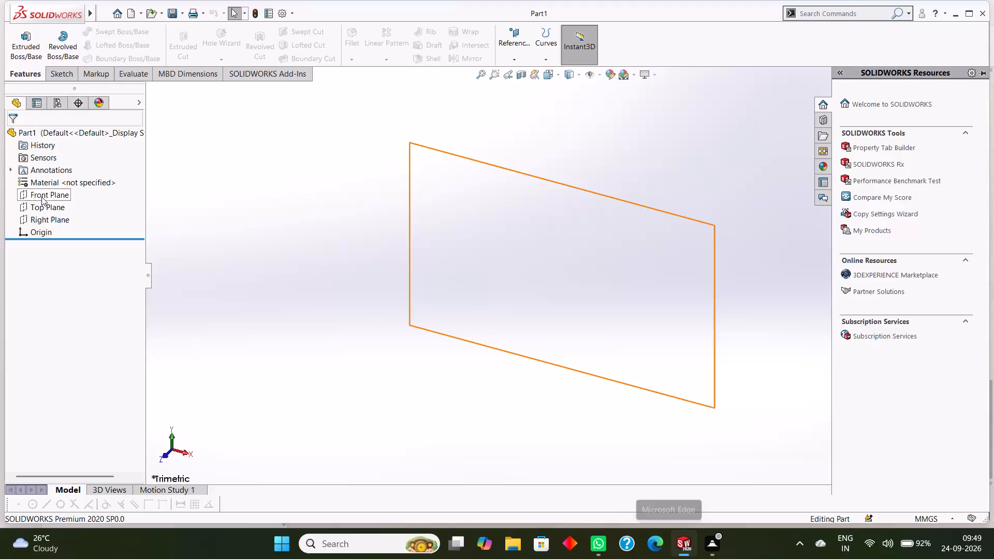
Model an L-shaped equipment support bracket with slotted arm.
Sketch a closed rectangle of lines on the Front Plane, 120 mm wide and 100 mm high, with its lower-left corner at the origin.
click(41, 197)
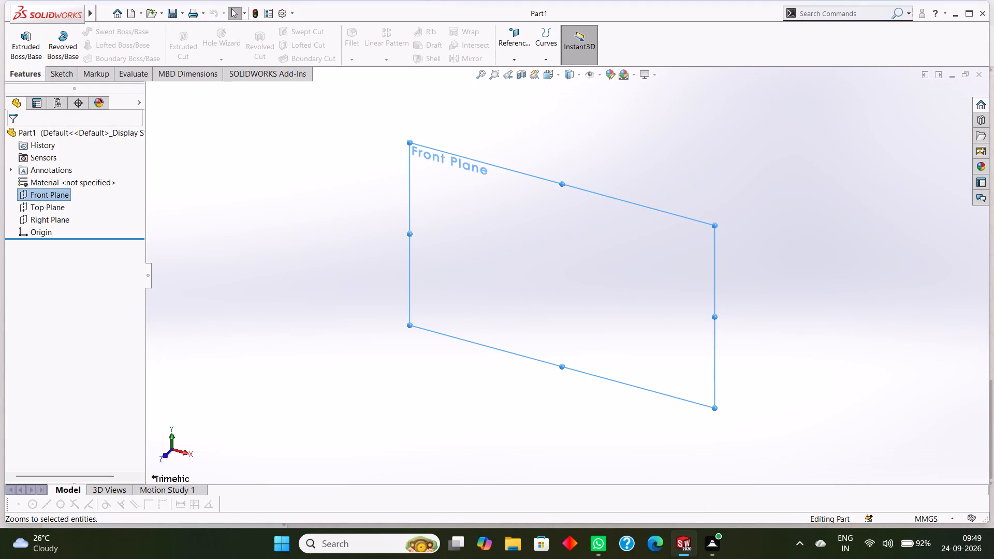
click(64, 71)
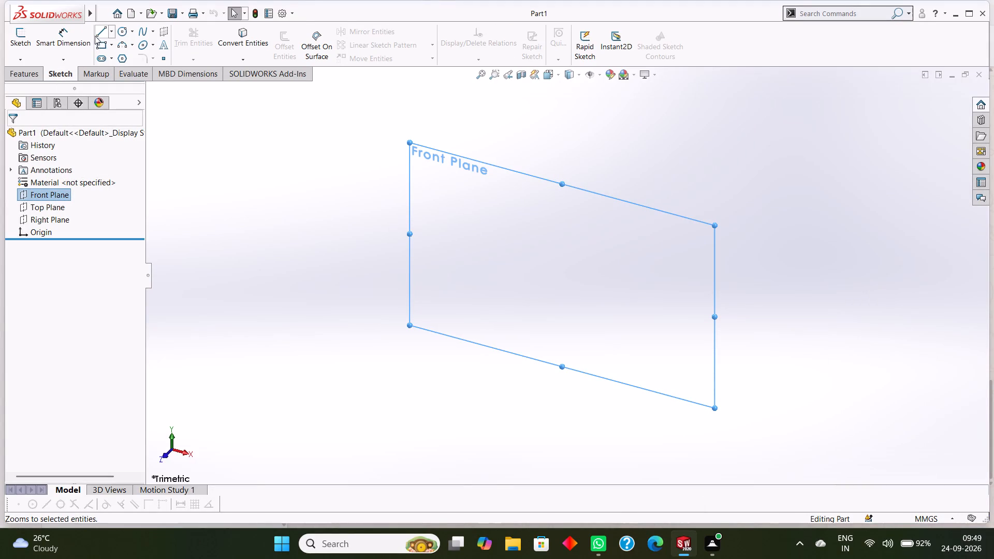
click(95, 35)
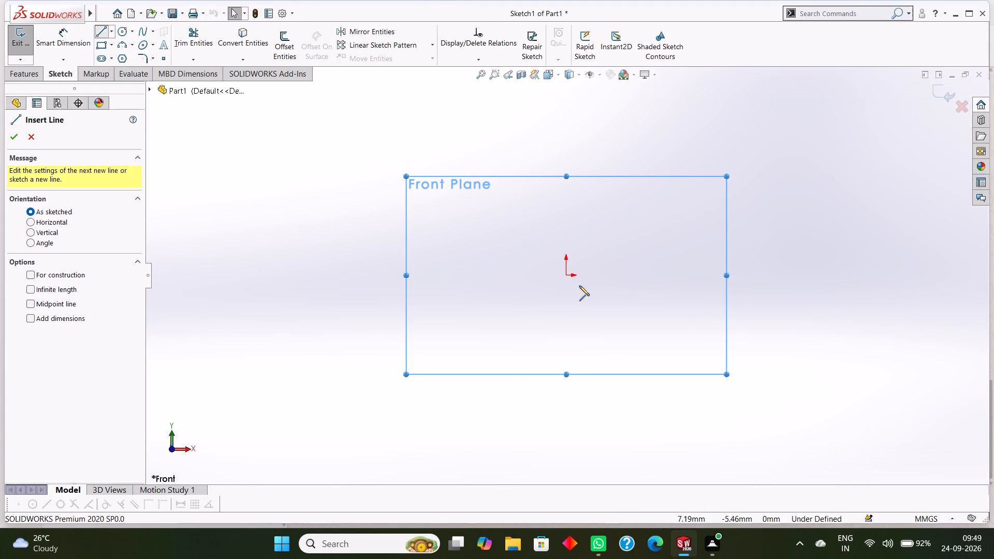
click(566, 276)
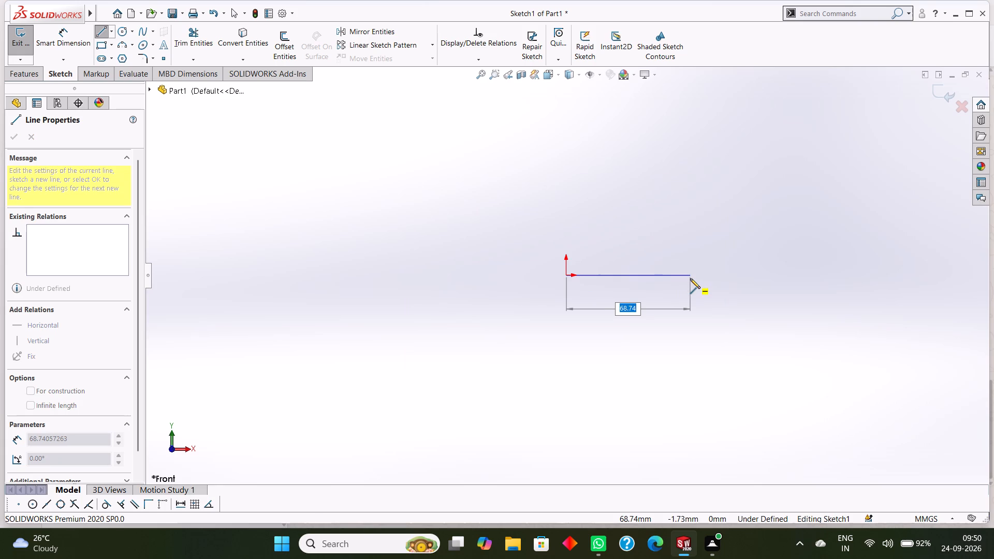
text(120)
key(Return)
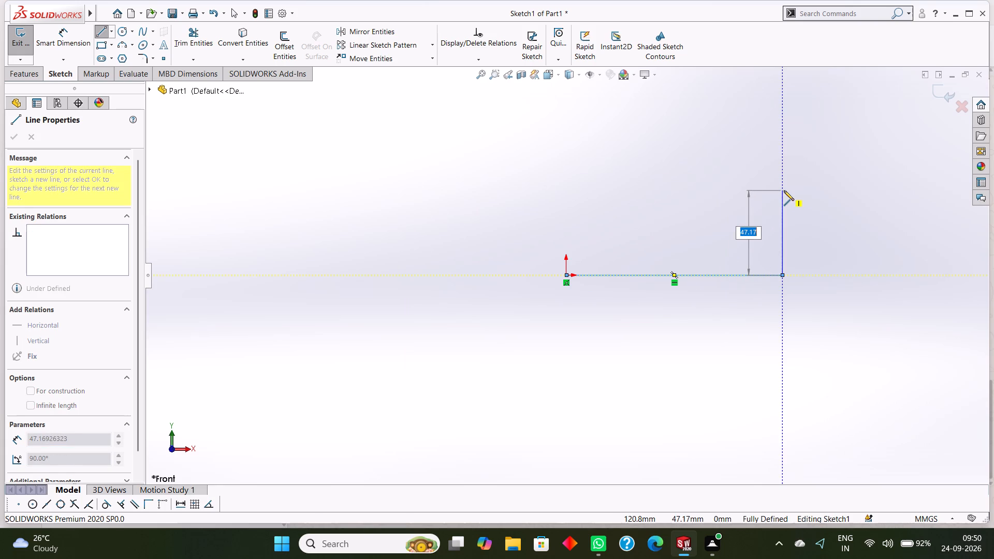
text(100)
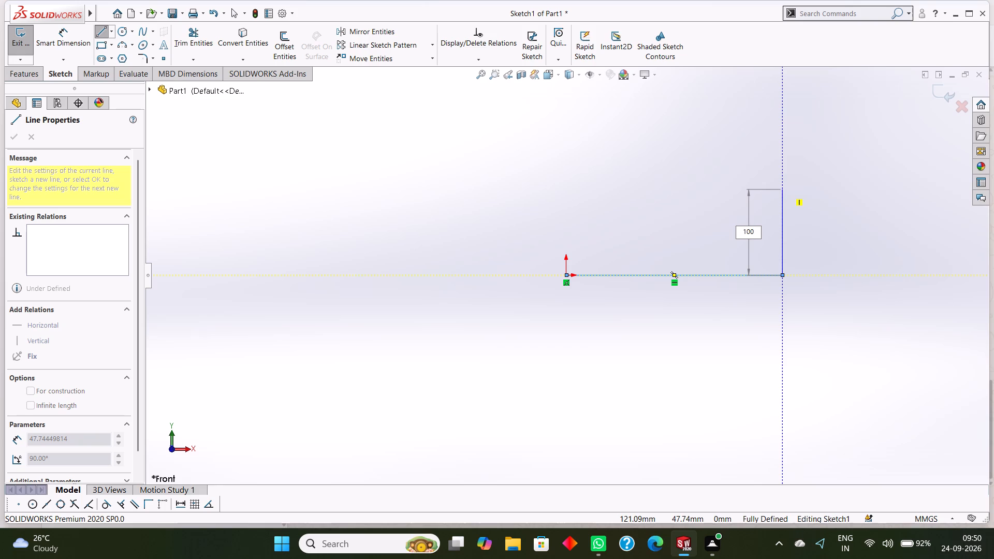
key(Return)
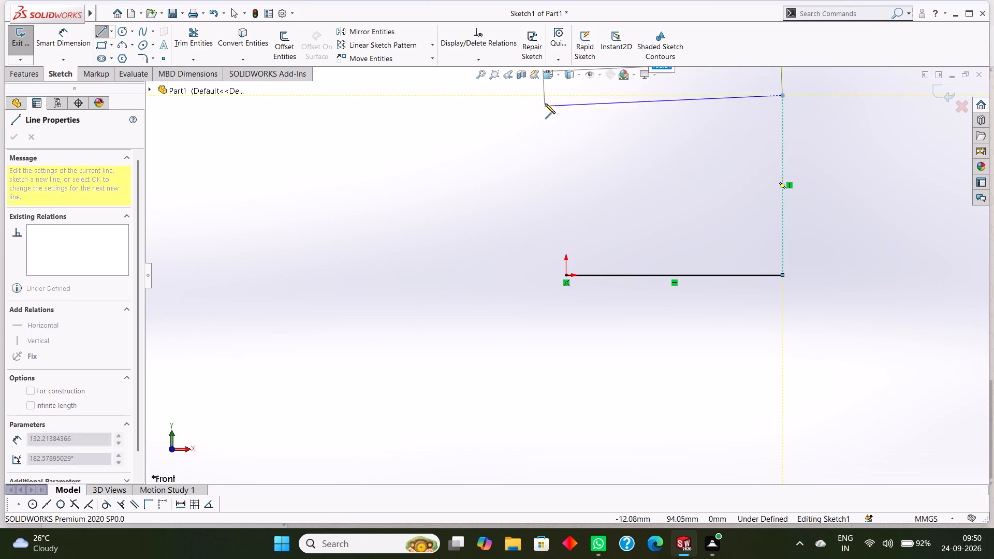
click(565, 96)
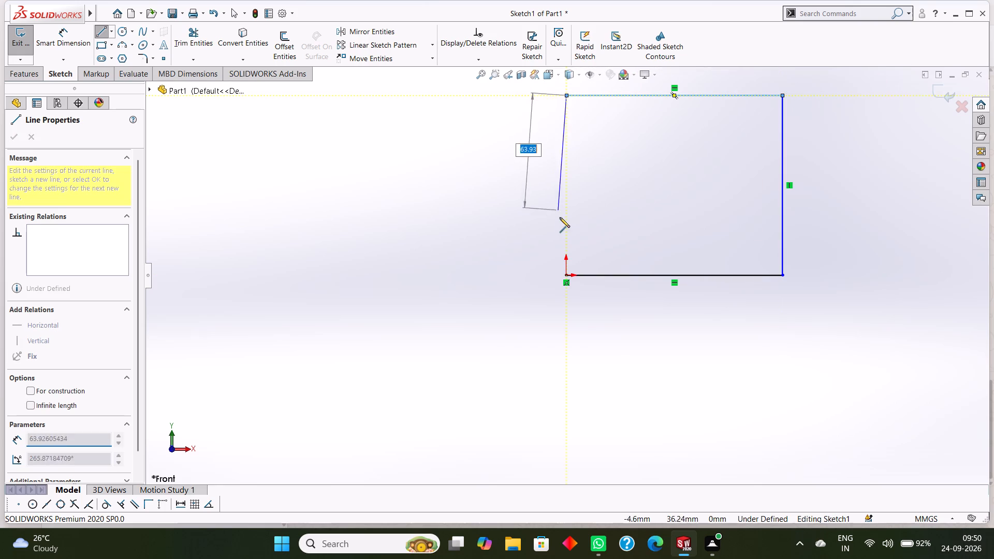
click(566, 274)
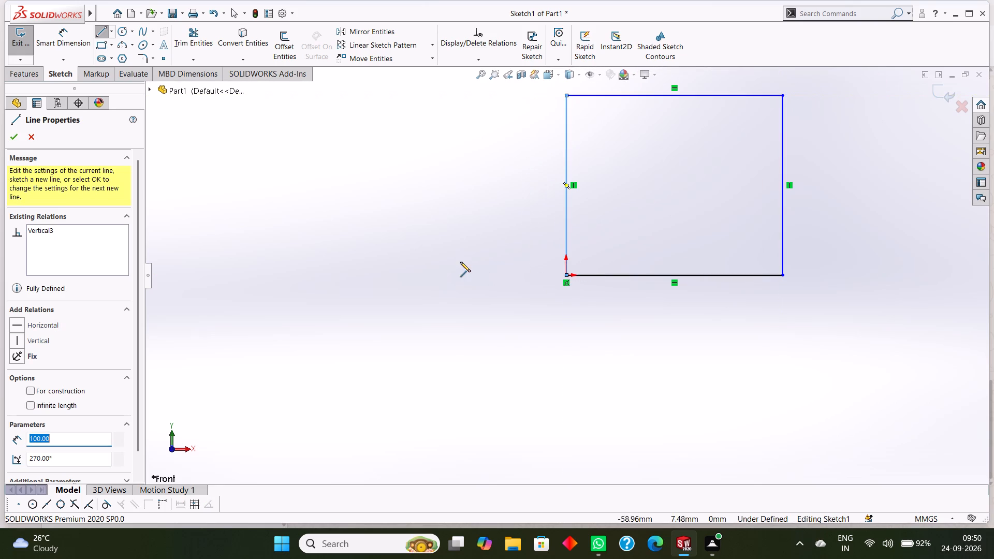
right_click(460, 262)
click(488, 271)
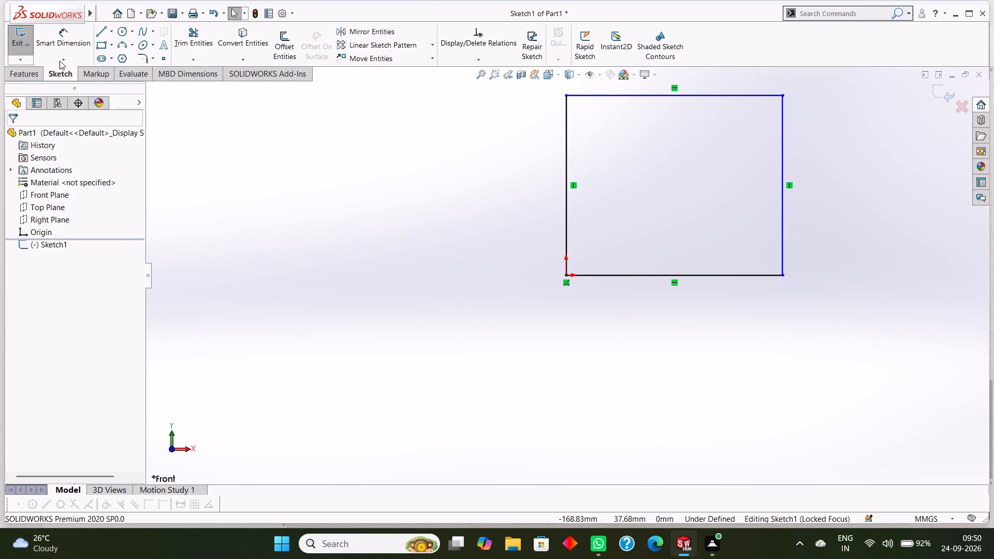
Dimension the rectangle's bottom line as 120 mm and its right line as 100 mm.
click(61, 43)
click(632, 272)
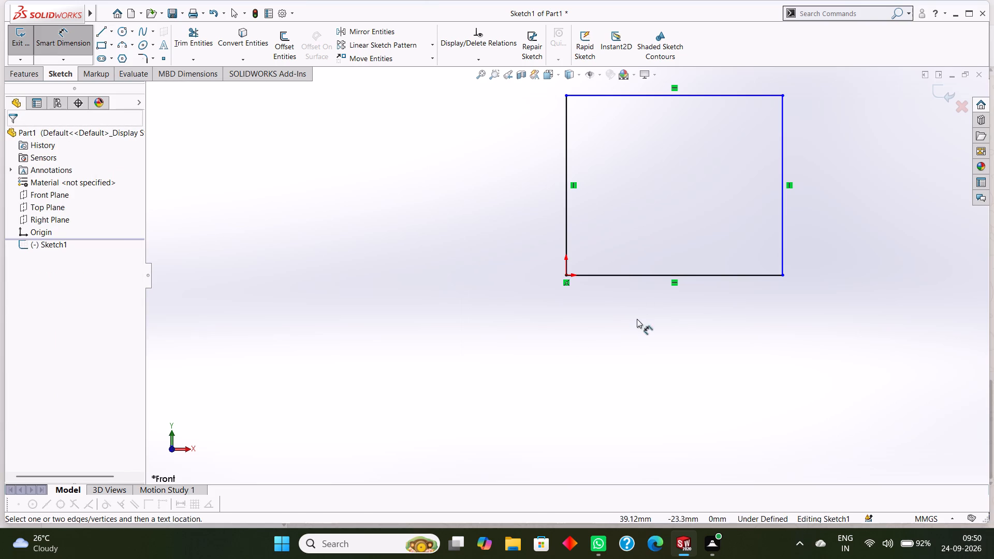
click(650, 276)
click(672, 338)
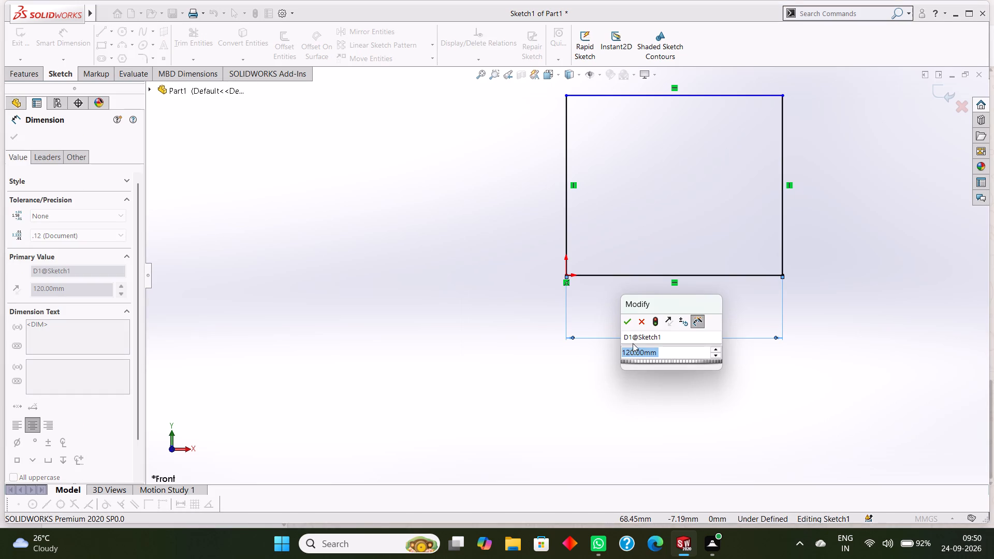
click(632, 322)
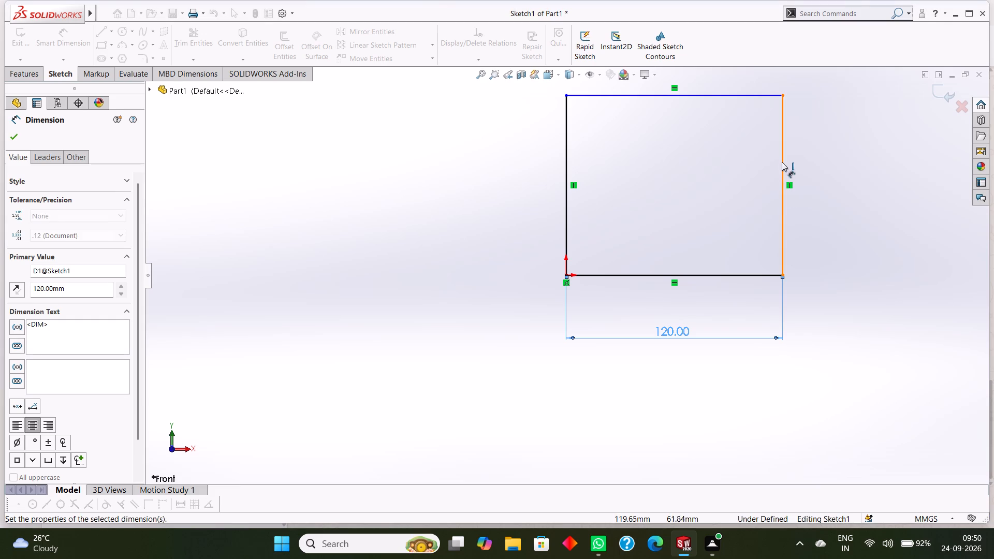
drag(781, 159, 788, 157)
click(845, 163)
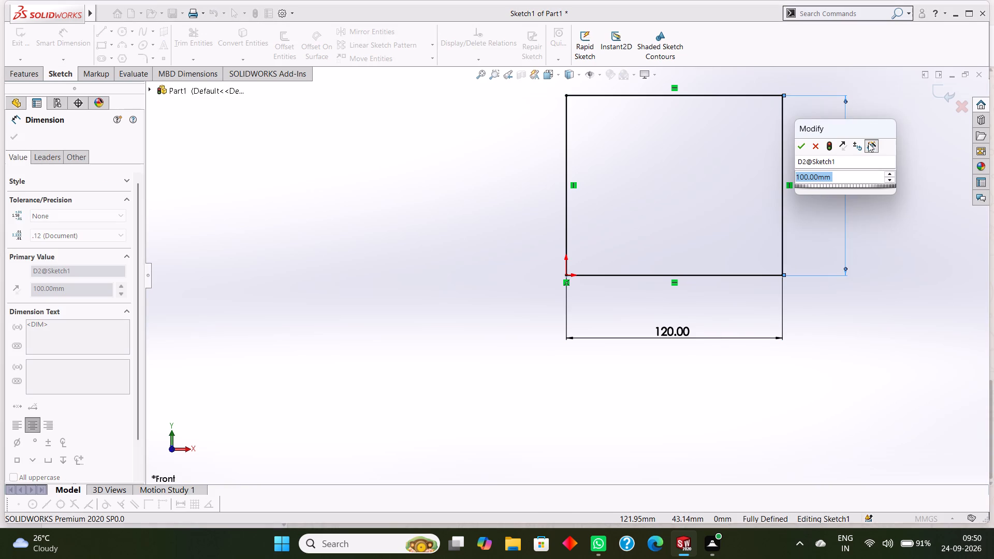
click(802, 146)
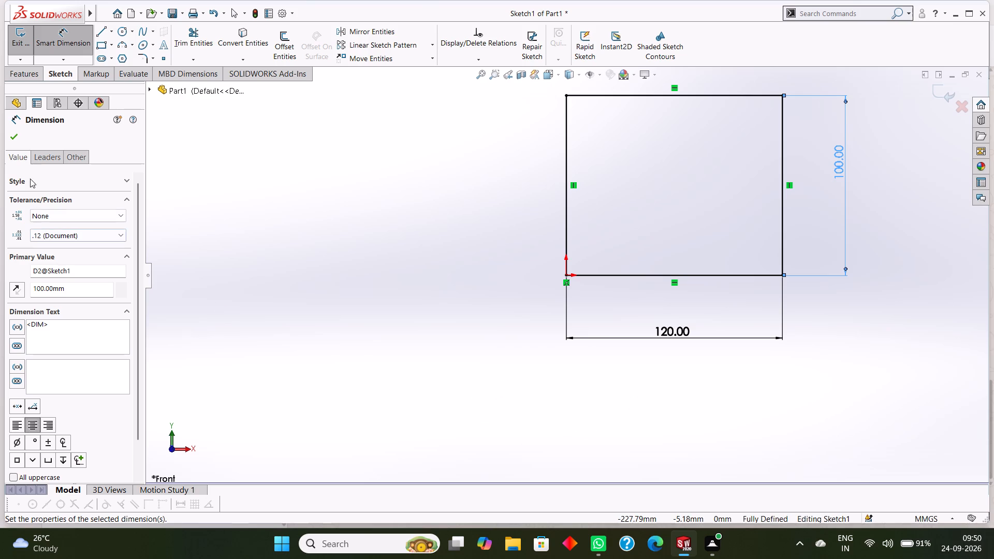
click(20, 134)
Extrude the rectangle as a solid boss with a blind depth of 20 mm.
click(36, 73)
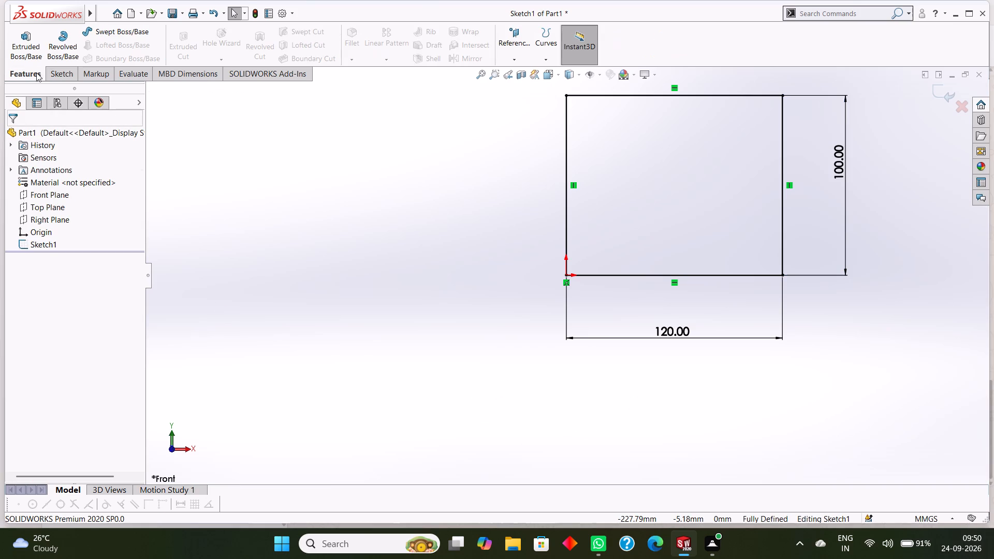
click(38, 46)
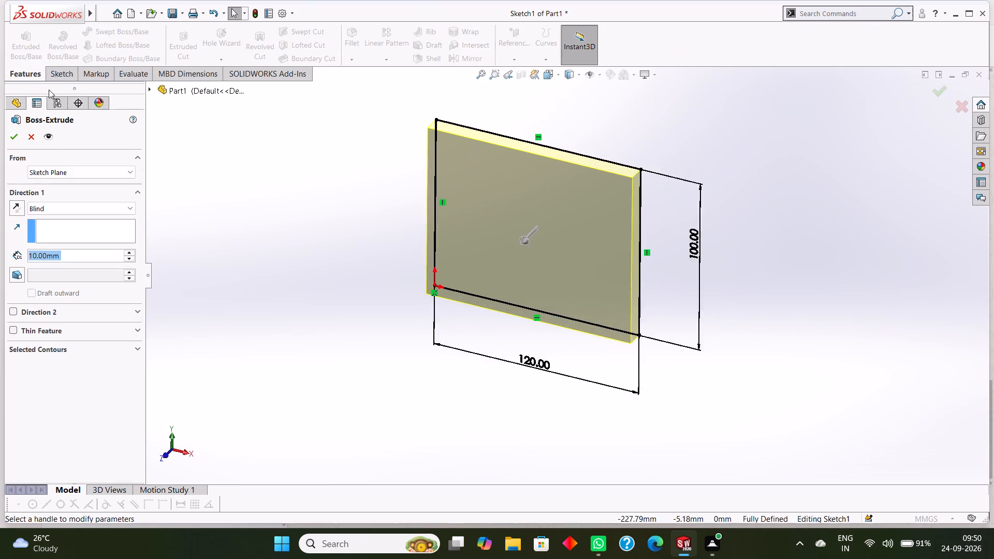
key(2)
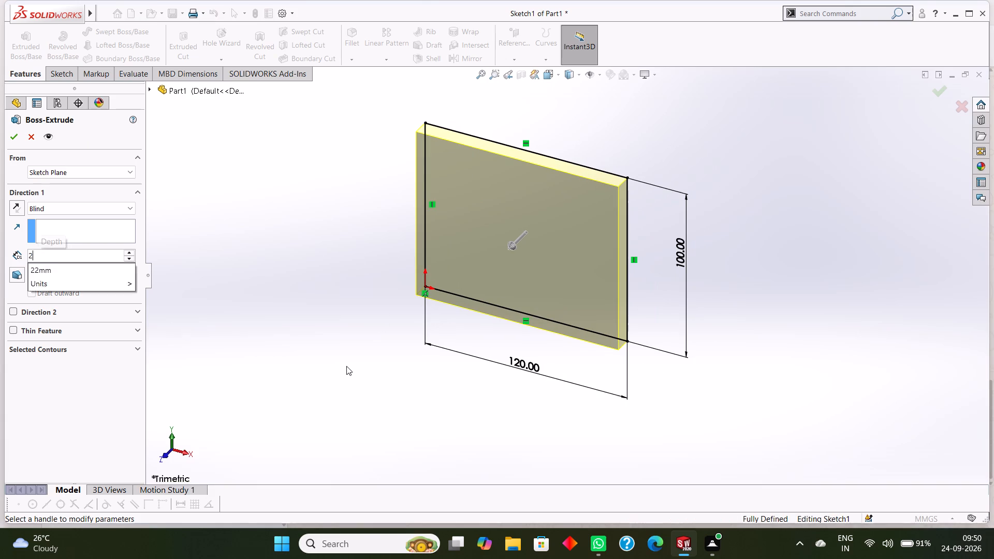
key(0)
key(Return)
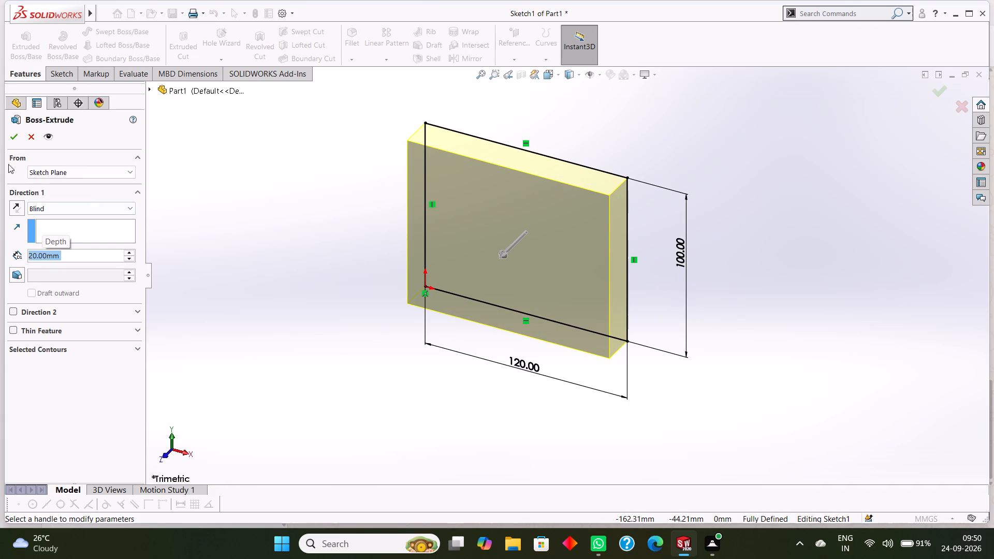
click(8, 136)
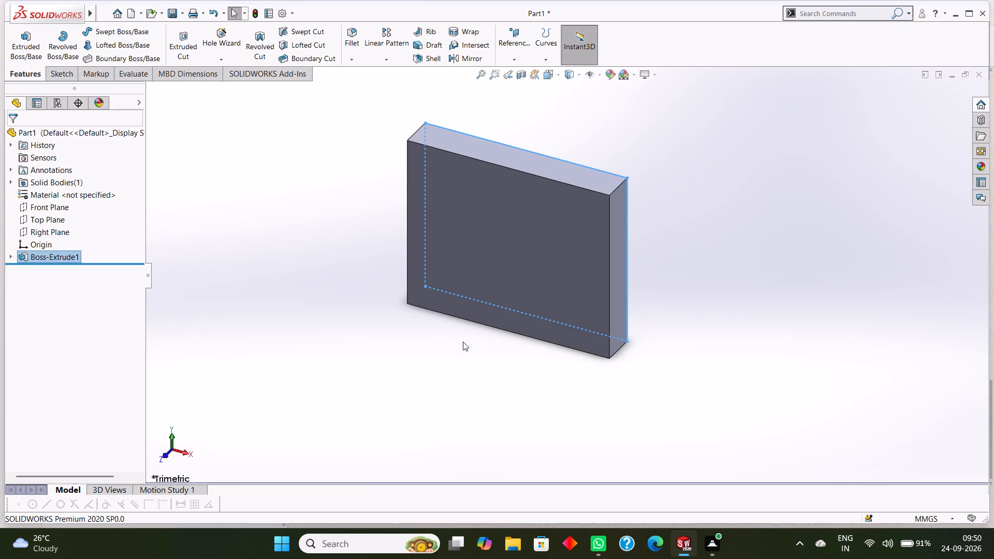
Orient the view normal to the plate's front face.
click(506, 240)
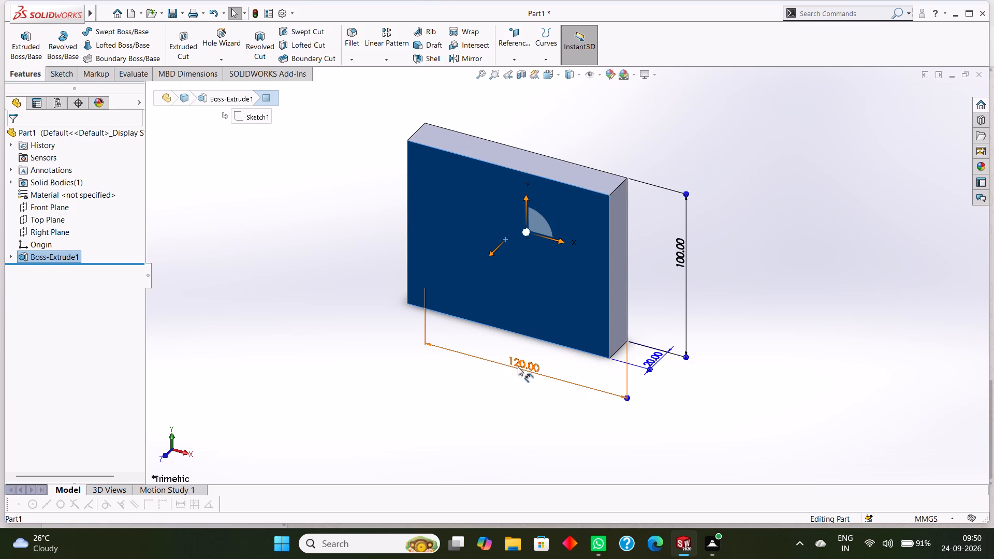
key(ctrl+8)
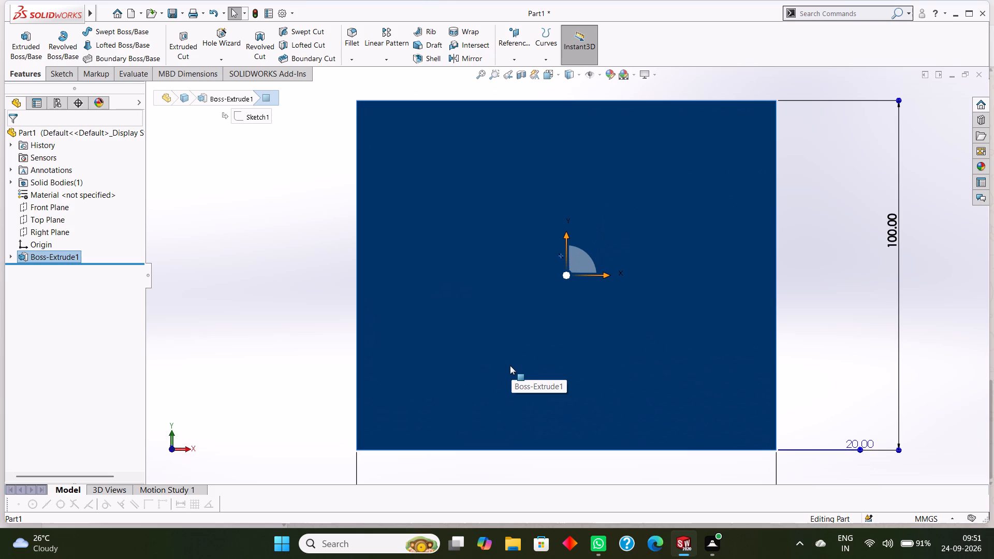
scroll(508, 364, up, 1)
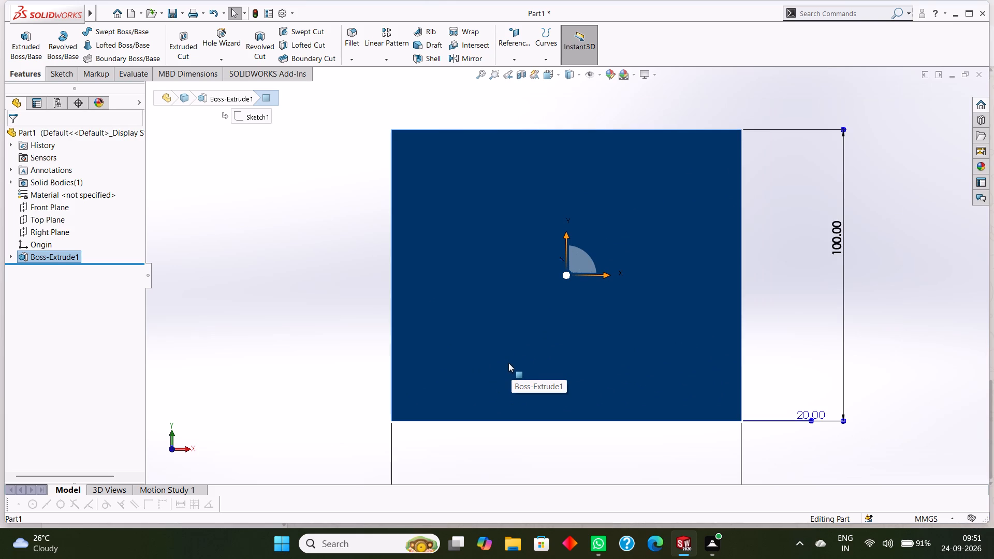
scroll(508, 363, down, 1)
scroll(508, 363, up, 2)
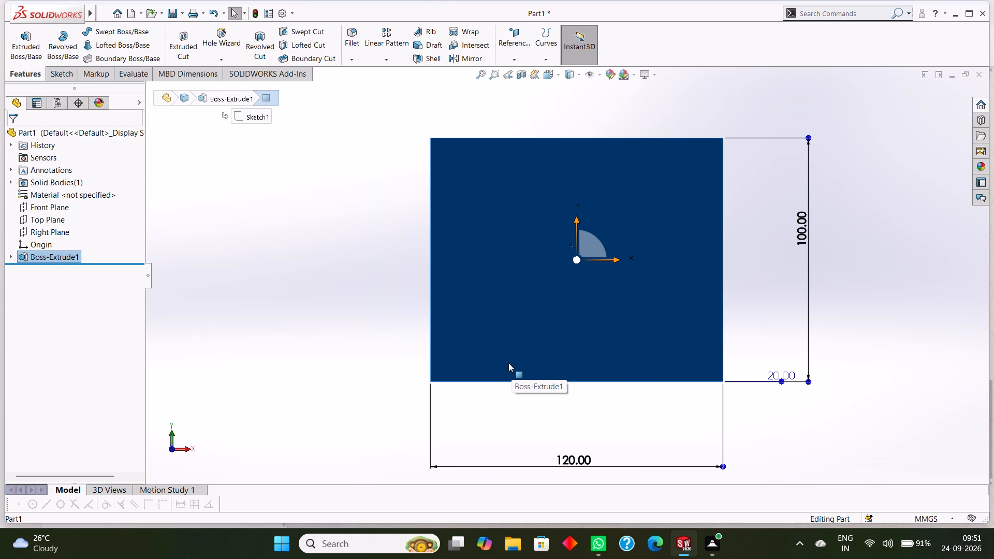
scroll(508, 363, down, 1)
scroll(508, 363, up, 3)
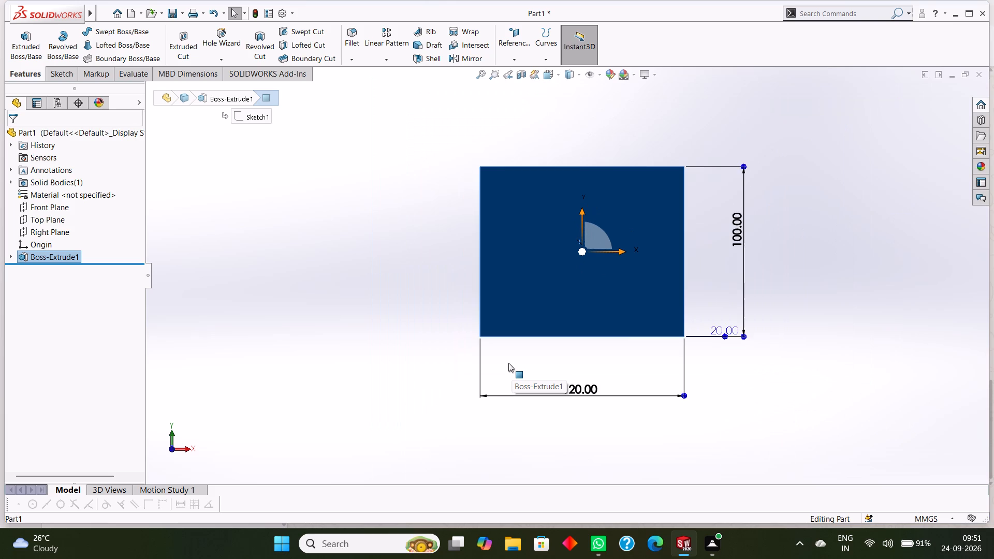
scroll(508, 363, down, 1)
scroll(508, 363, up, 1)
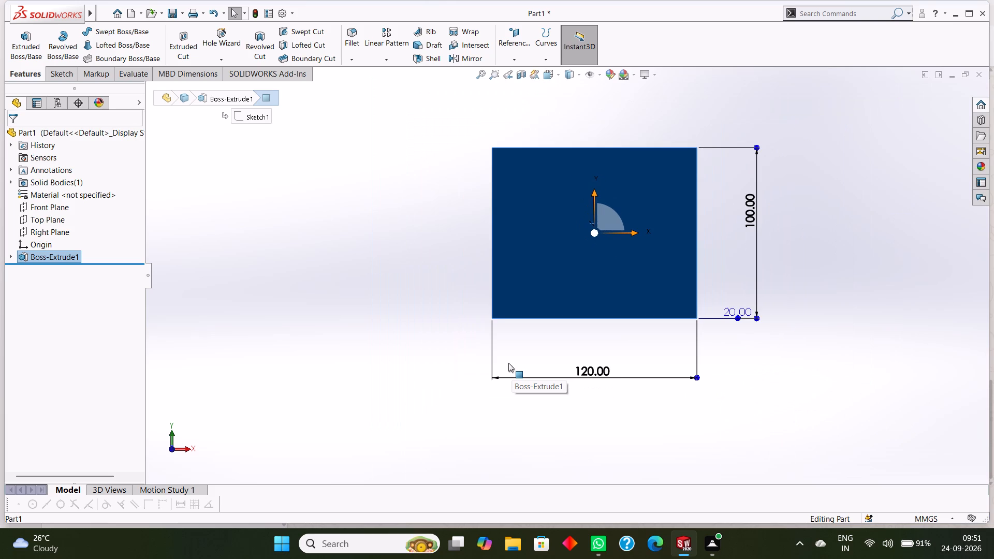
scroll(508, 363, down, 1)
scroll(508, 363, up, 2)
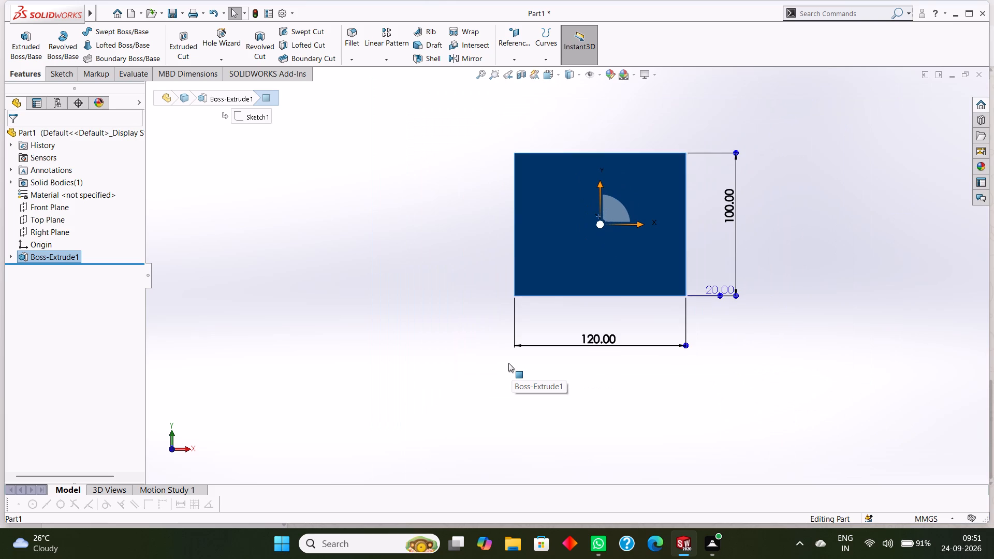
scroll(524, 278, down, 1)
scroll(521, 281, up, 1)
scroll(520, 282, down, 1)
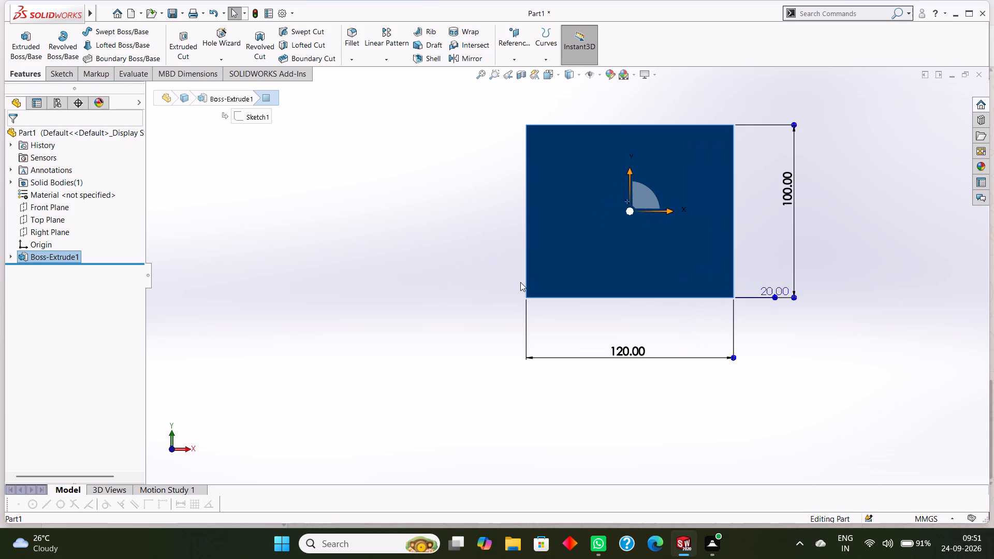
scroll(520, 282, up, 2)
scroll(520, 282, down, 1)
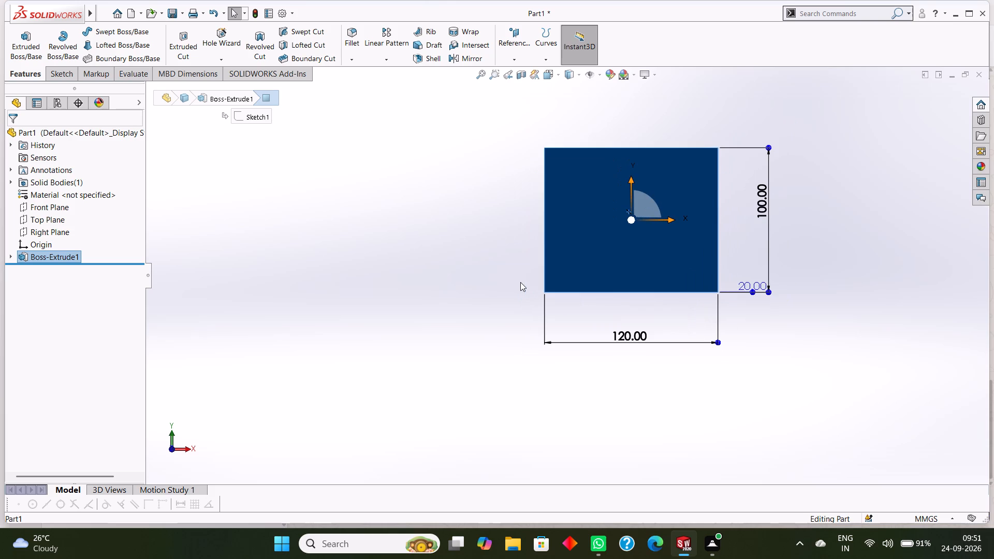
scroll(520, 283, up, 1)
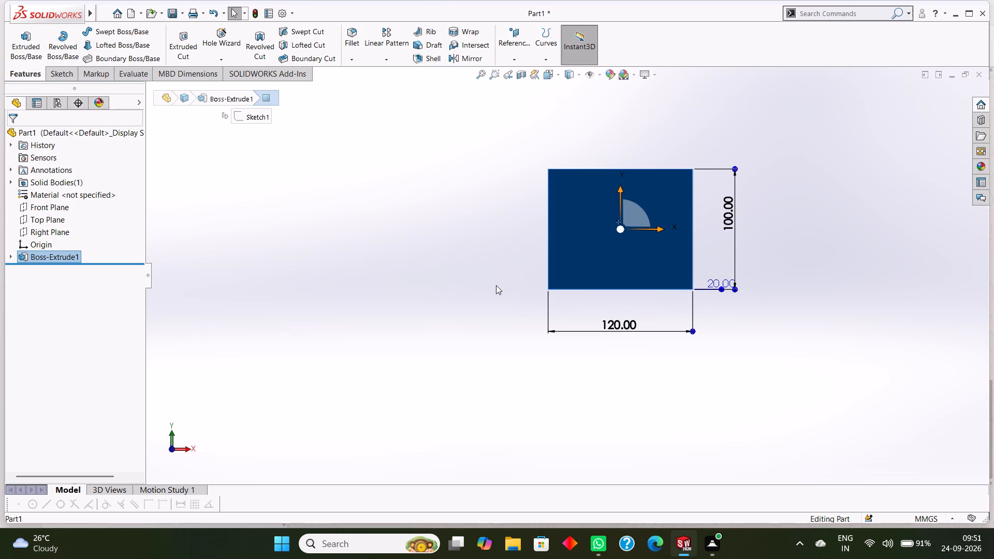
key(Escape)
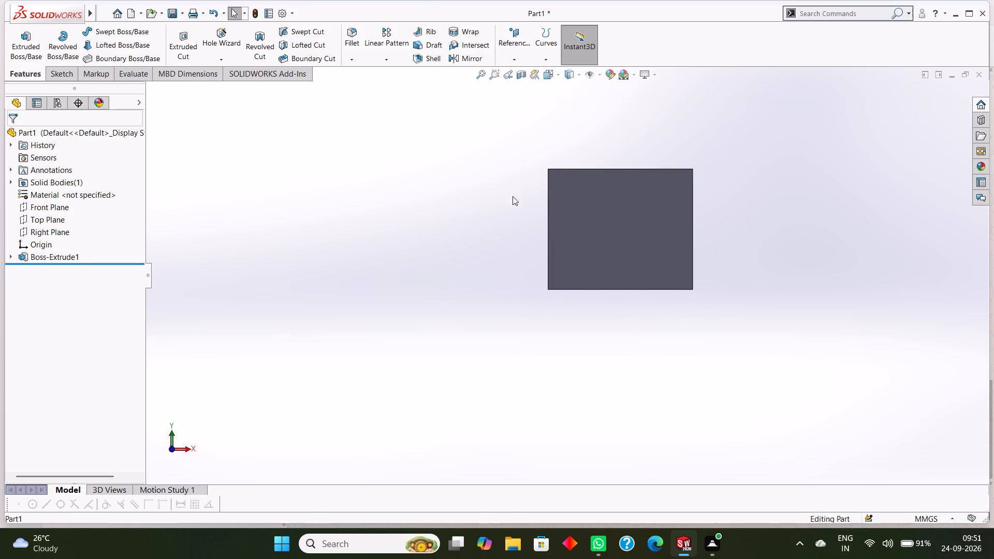
Start a sketch on the plate's front face and draw a corner rectangle about 98 × 12 mm near its upper edge.
right_click(639, 214)
click(661, 196)
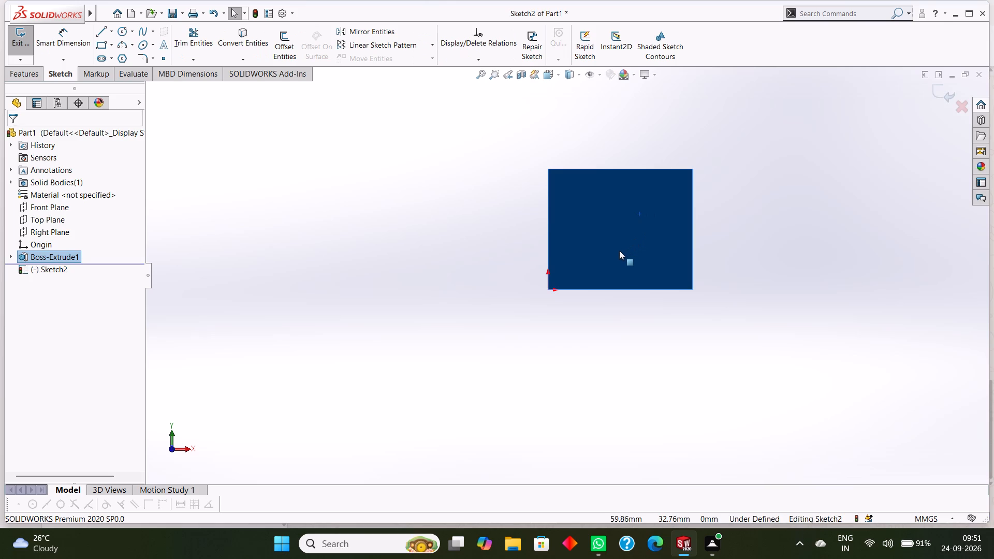
key(Escape)
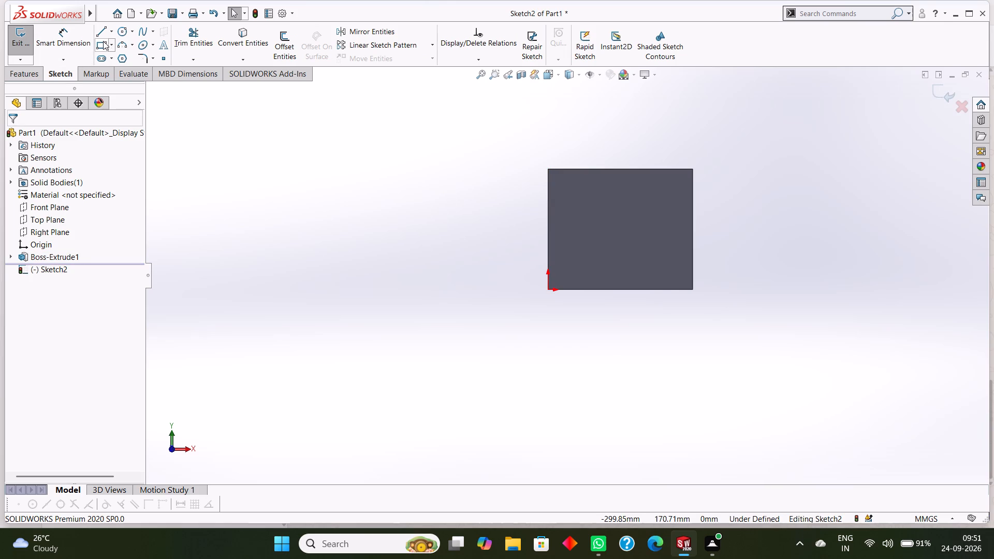
click(103, 41)
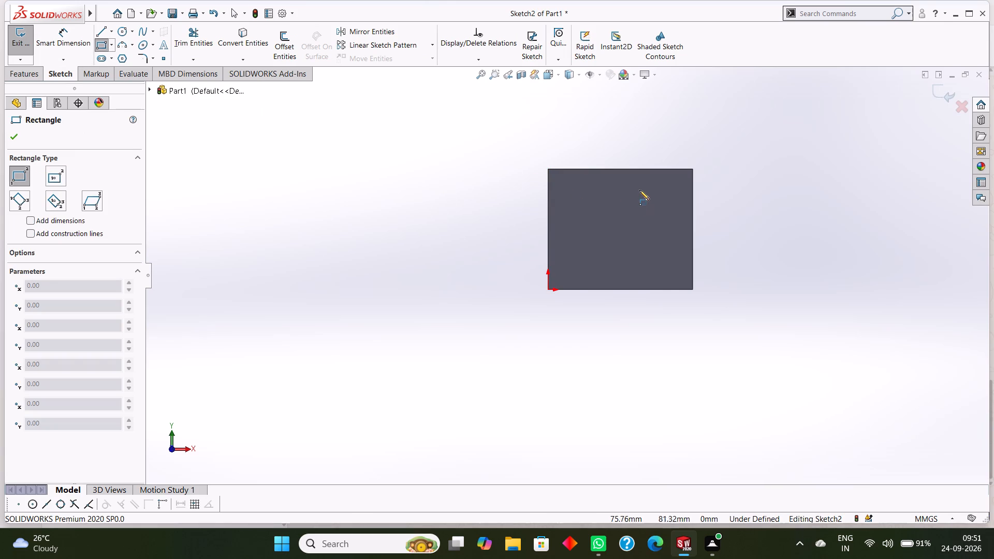
scroll(639, 187, down, 4)
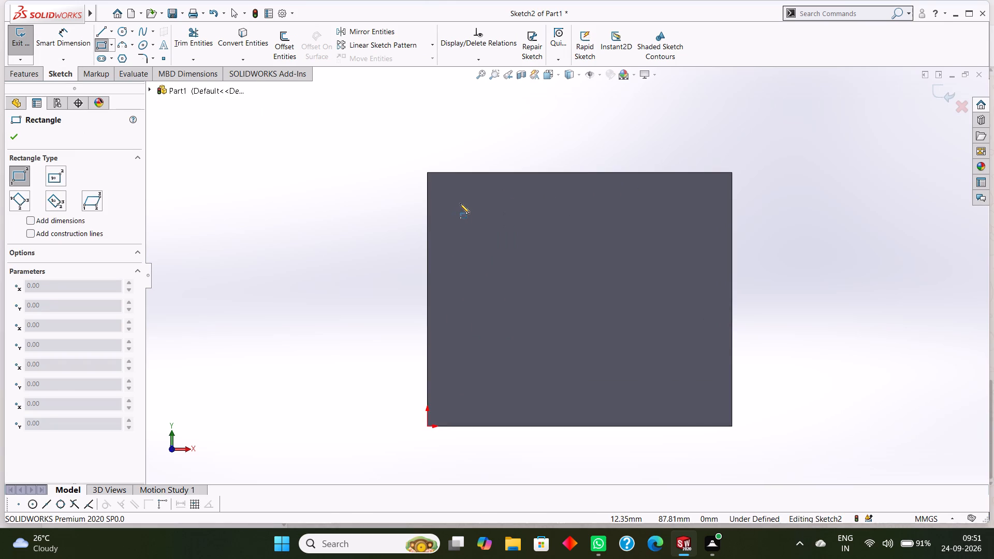
click(460, 203)
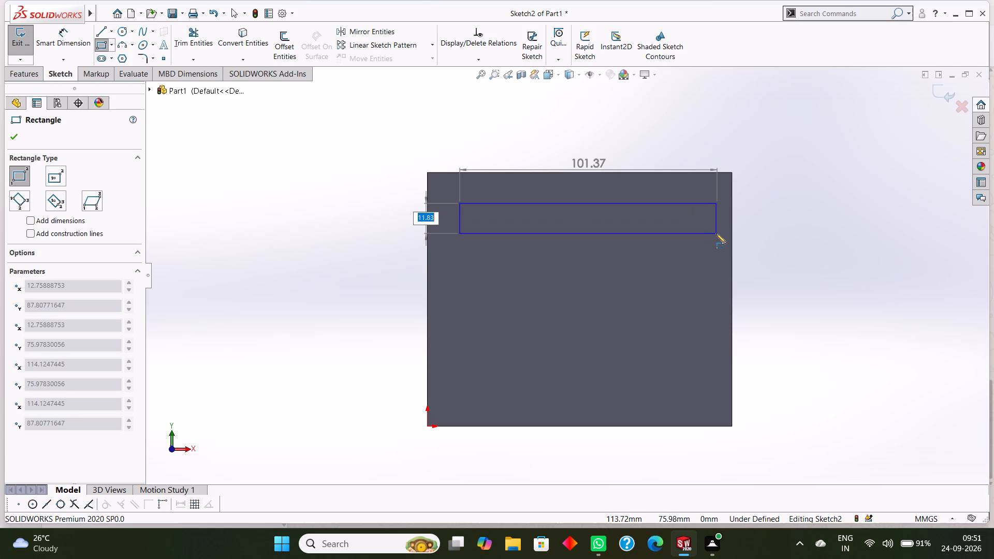
click(708, 234)
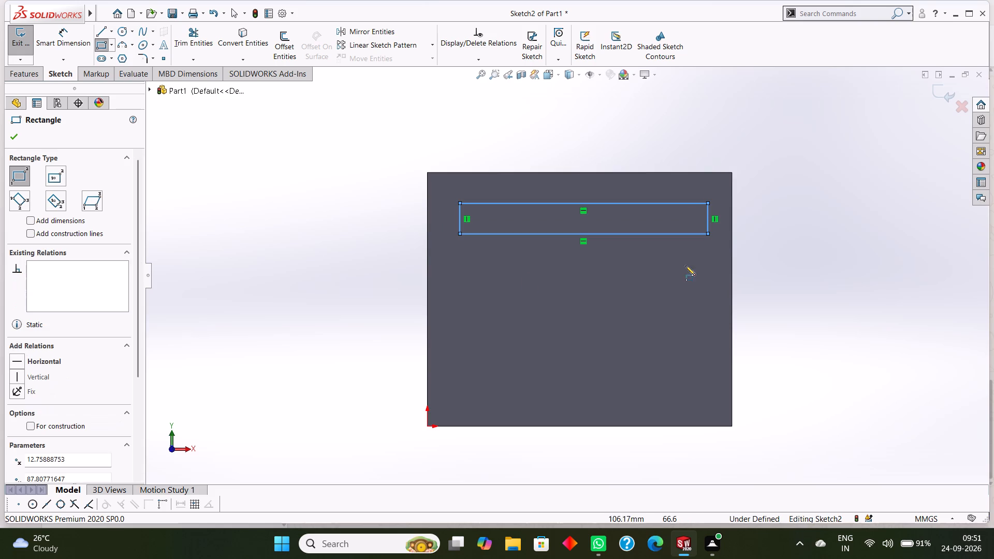
click(9, 134)
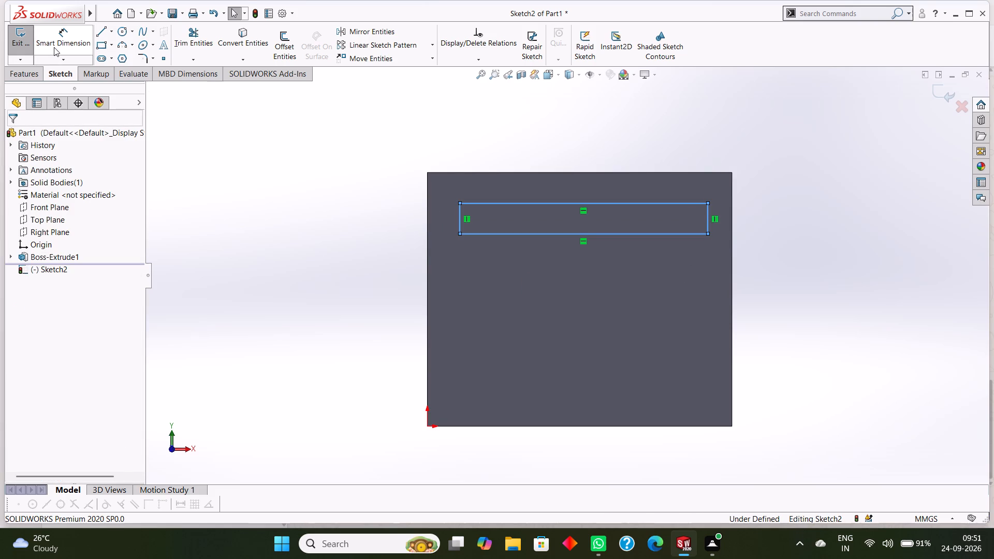
Dimension the rectangle's left vertical line as 20 mm.
click(57, 38)
click(461, 210)
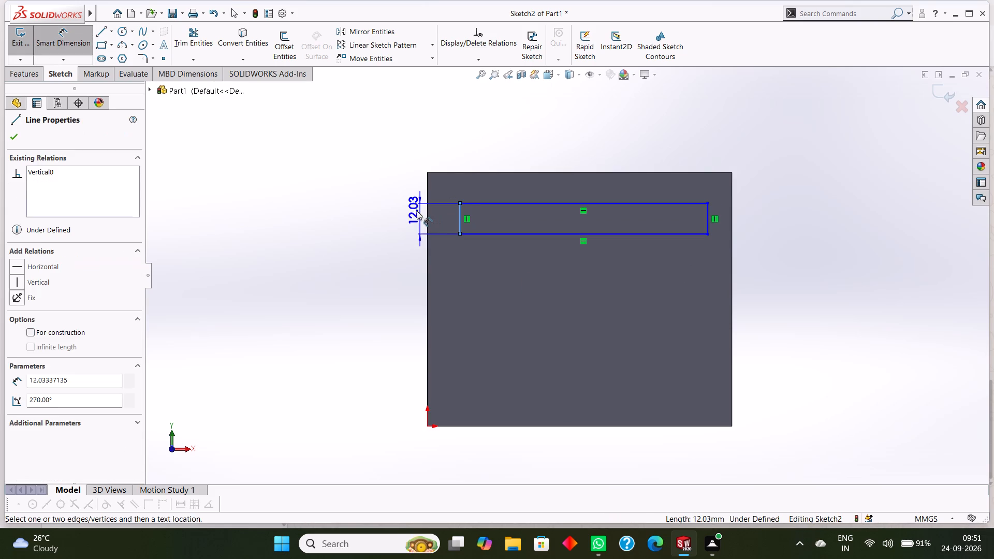
click(415, 211)
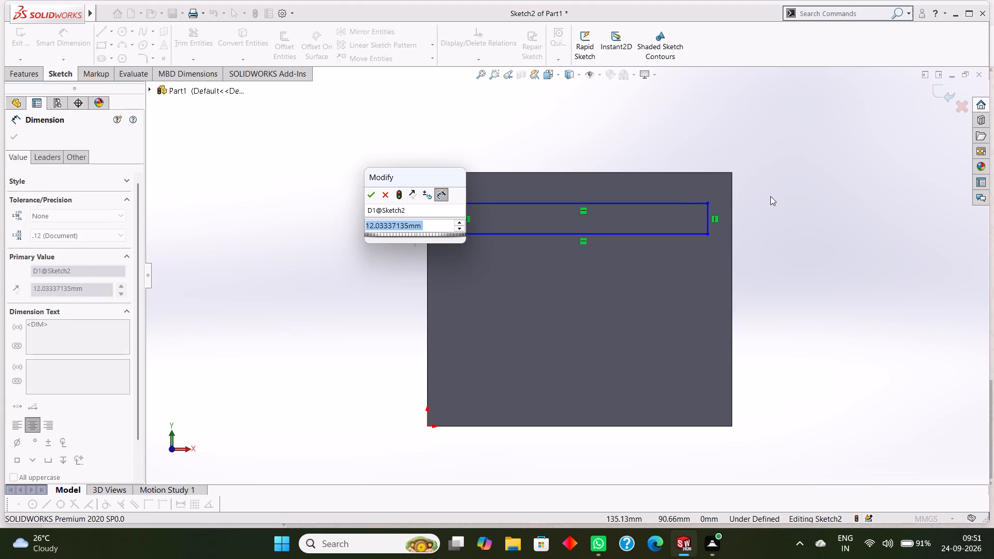
text(20)
key(Return)
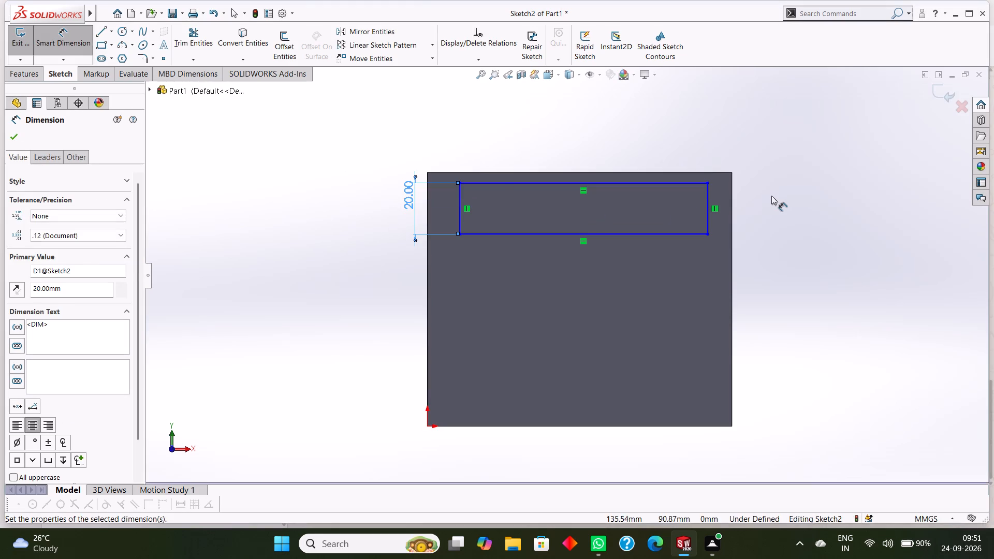
click(11, 138)
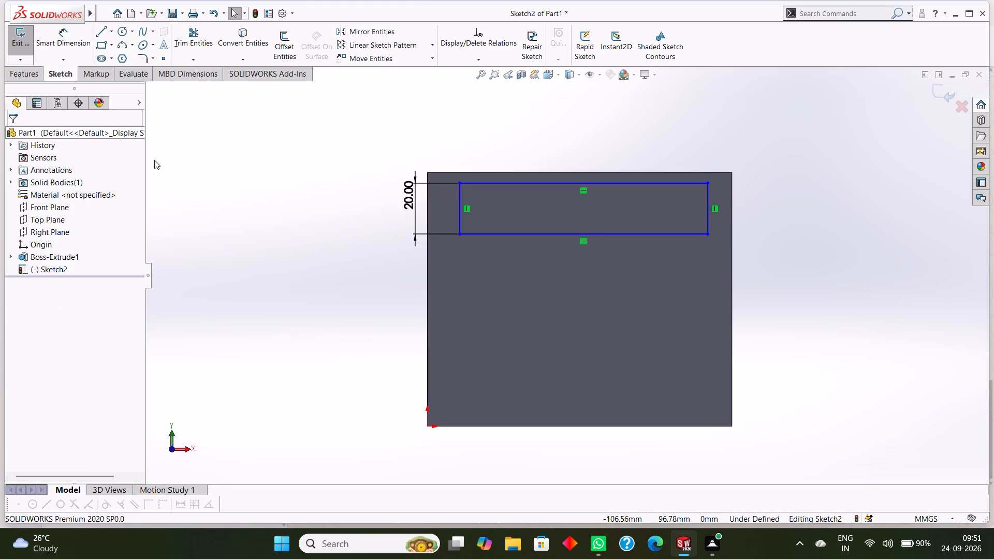
Make the rectangle's top line collinear with the plate's top edge.
scroll(483, 199, down, 3)
scroll(522, 196, up, 1)
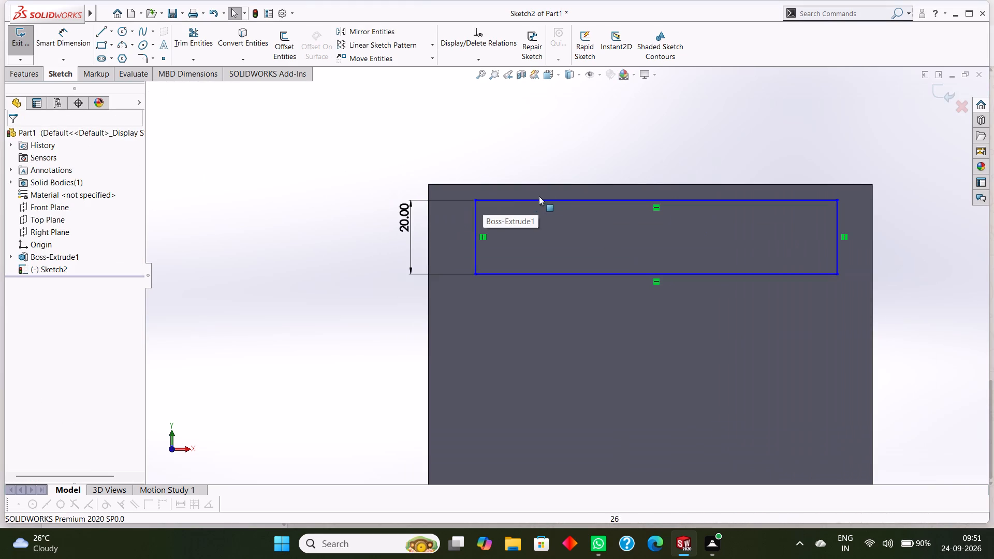
click(569, 202)
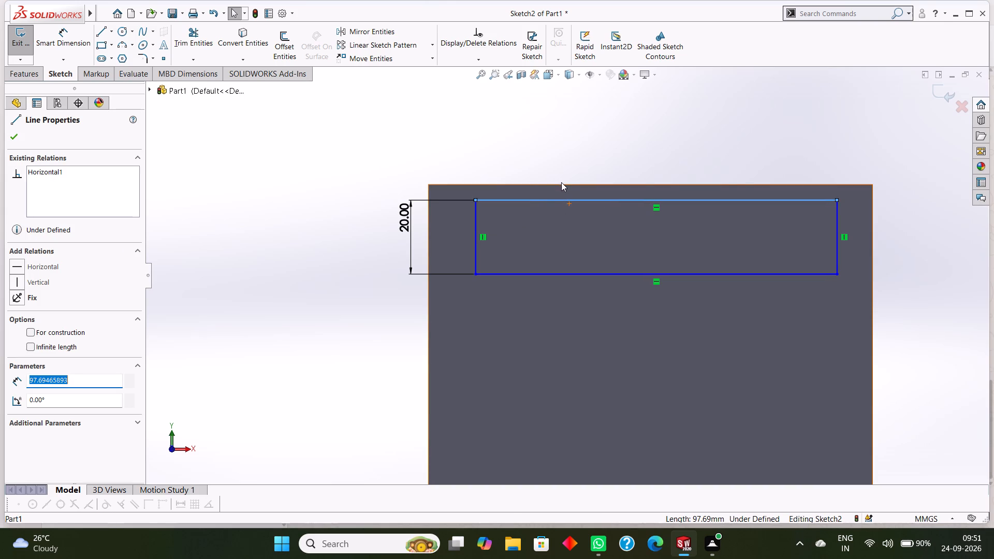
ctrl+click(564, 185)
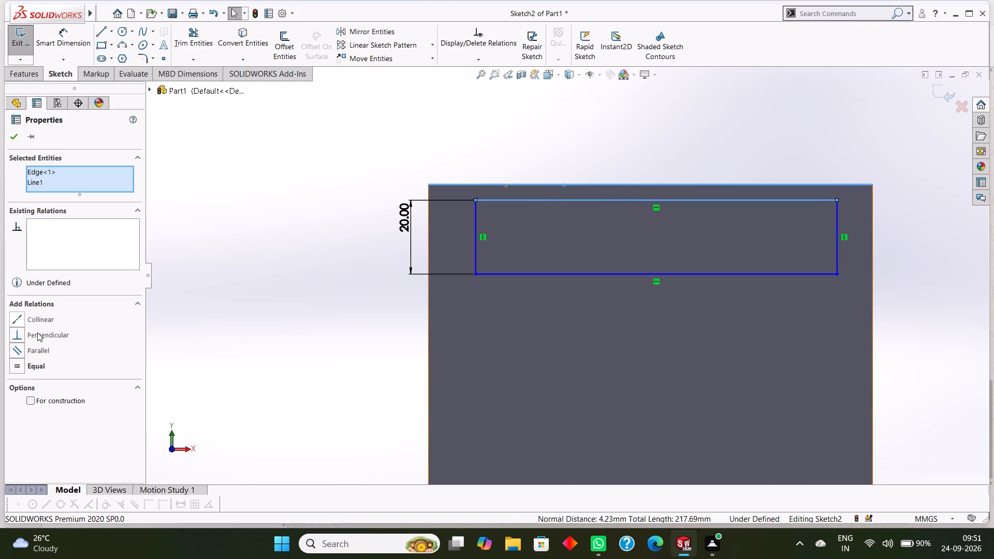
click(45, 318)
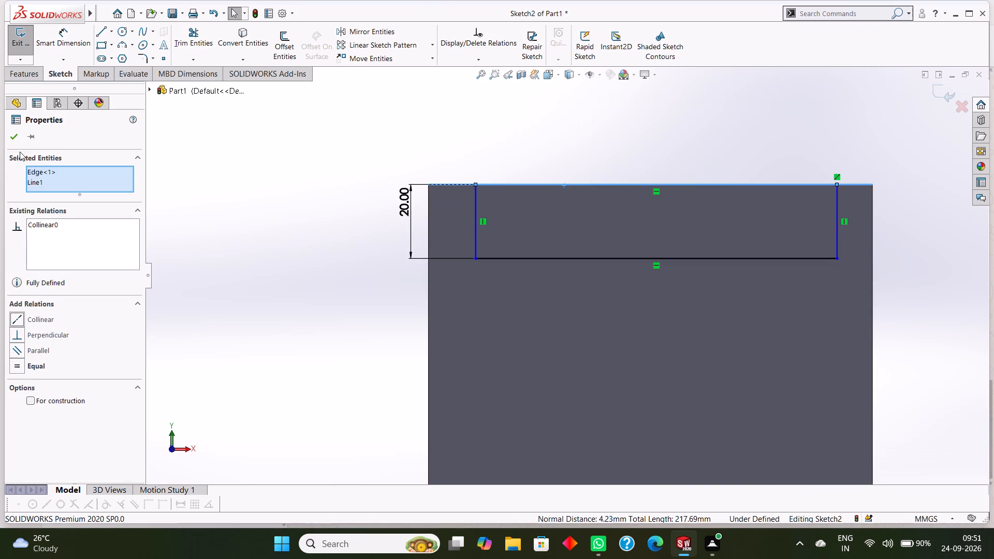
click(16, 138)
Make the rectangle's left and right lines collinear with the plate's left and right edges.
scroll(581, 251, down, 1)
scroll(580, 250, up, 2)
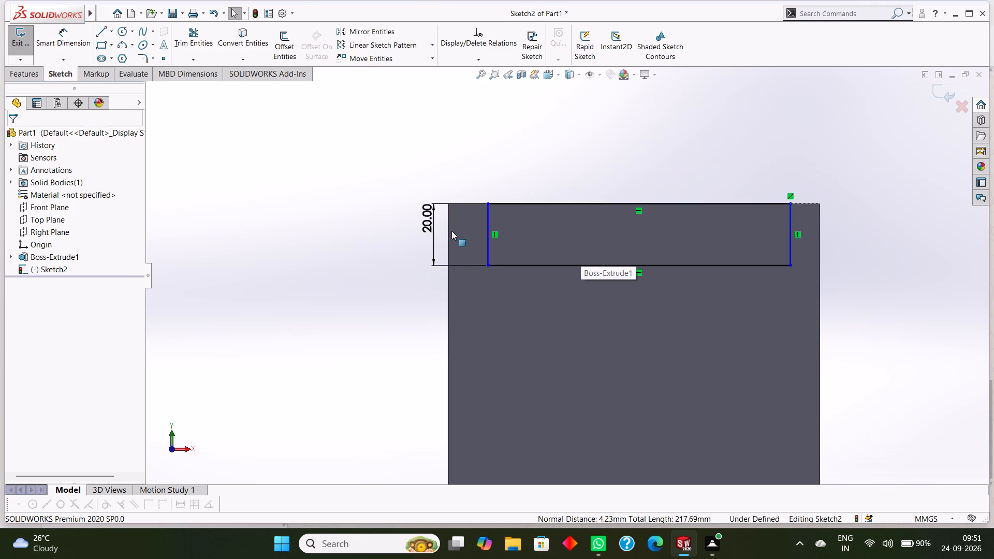
click(487, 222)
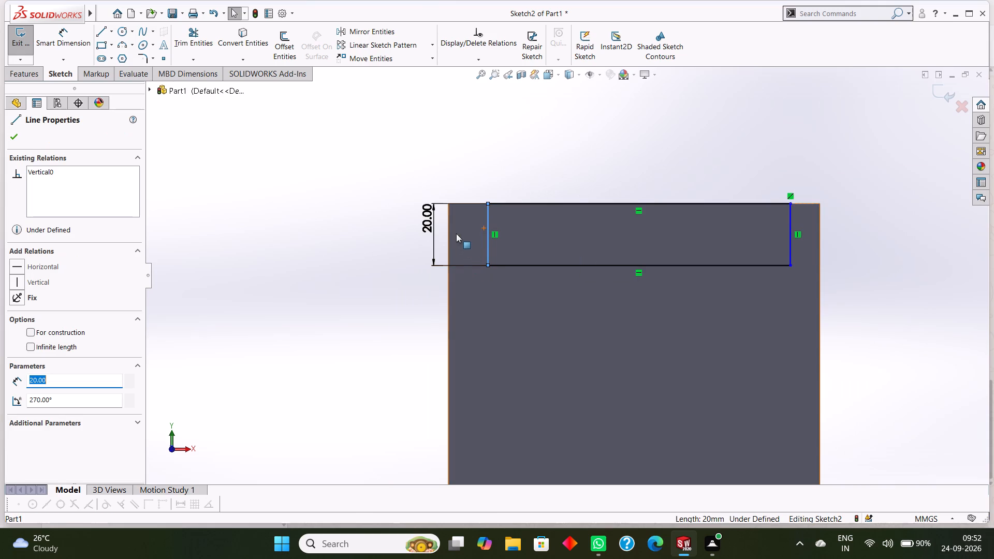
ctrl+click(447, 223)
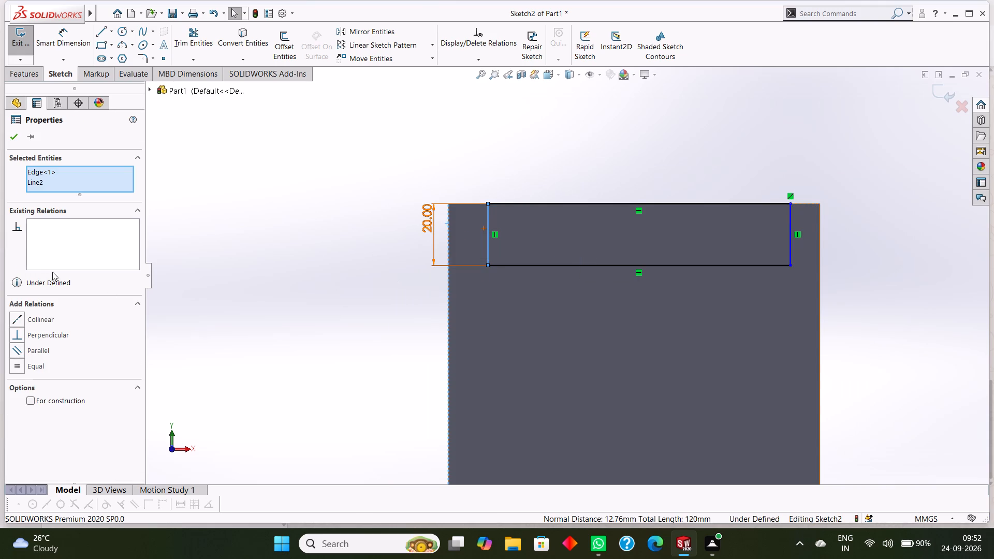
click(38, 317)
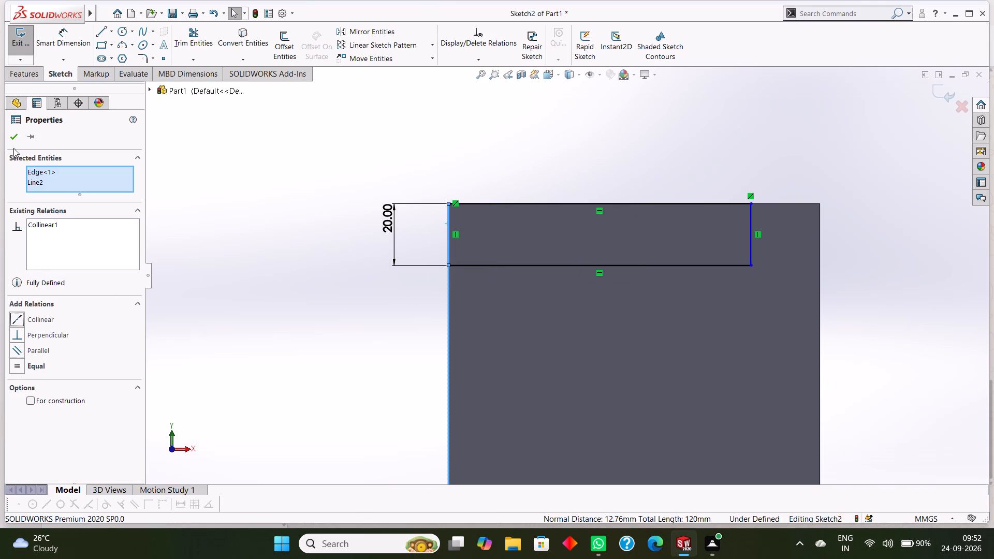
click(14, 137)
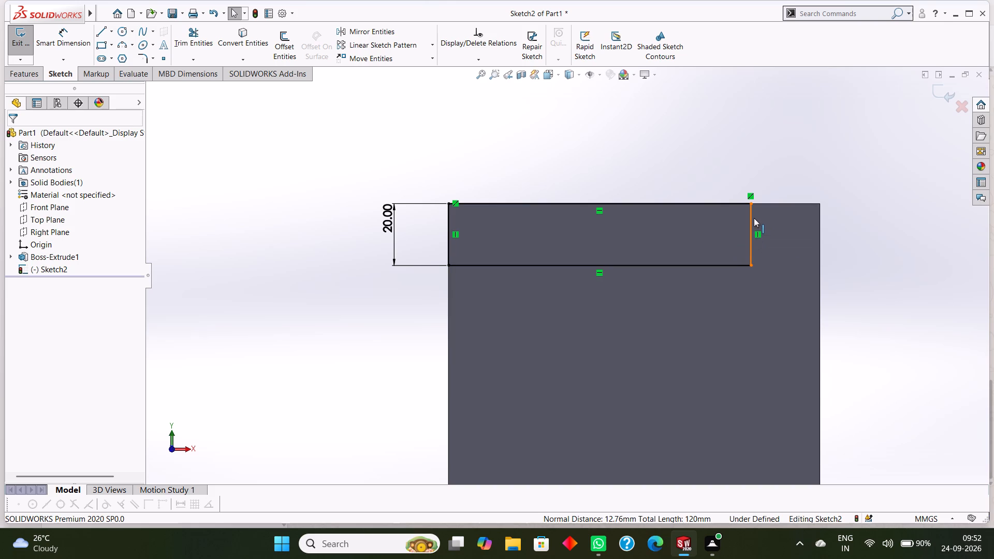
click(754, 217)
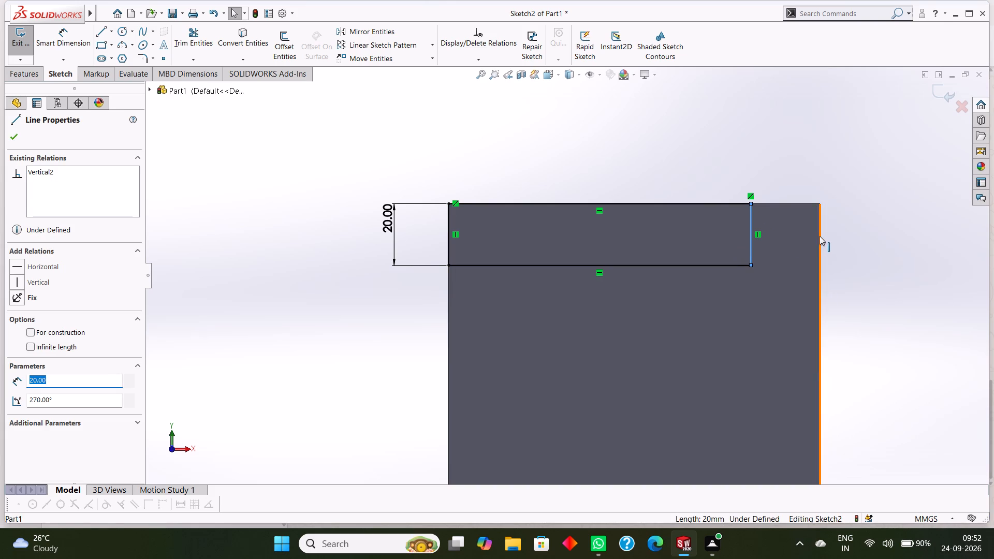
ctrl+click(820, 236)
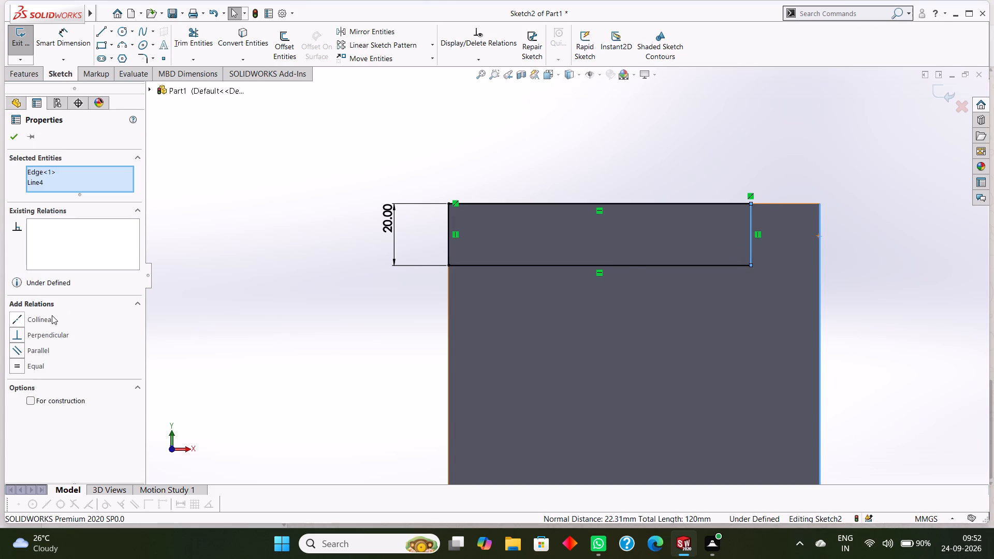
click(52, 315)
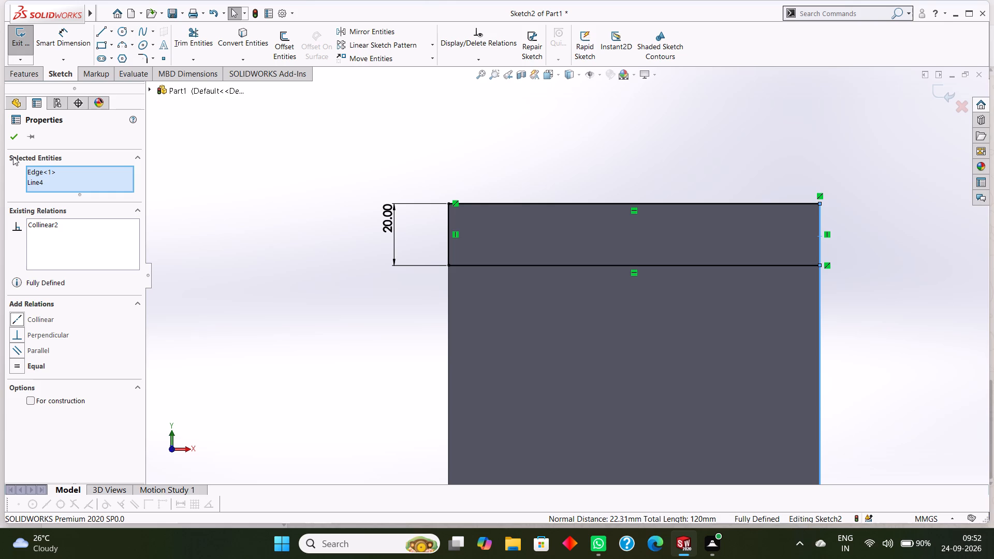
click(14, 140)
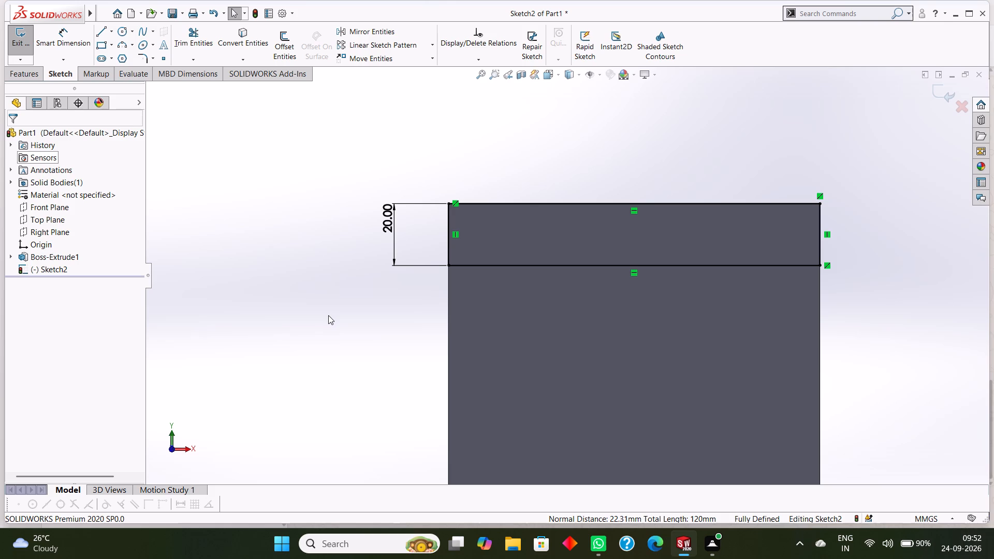
Extrude the full-width rectangle 80 mm outward from the plate's front face as a blind boss merged with the plate.
click(20, 71)
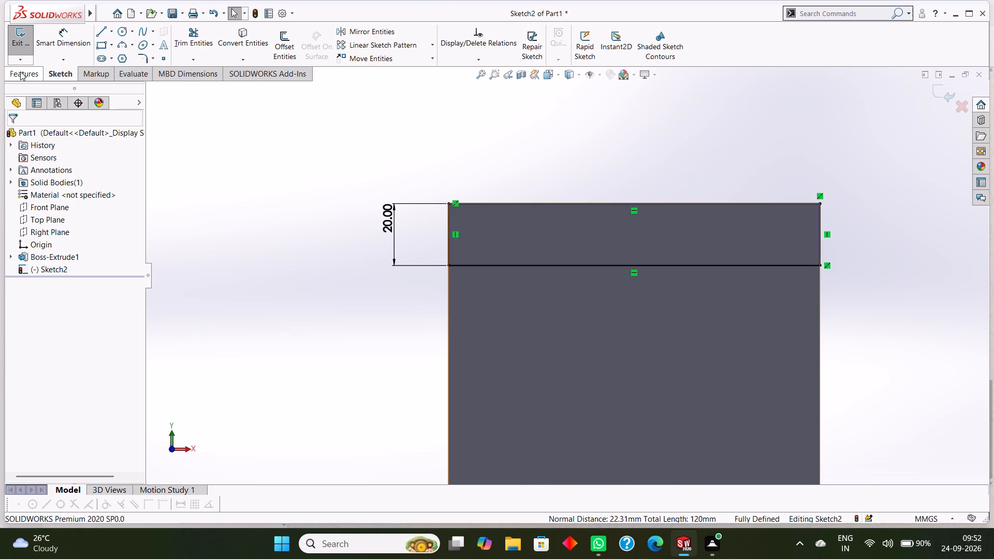
click(26, 58)
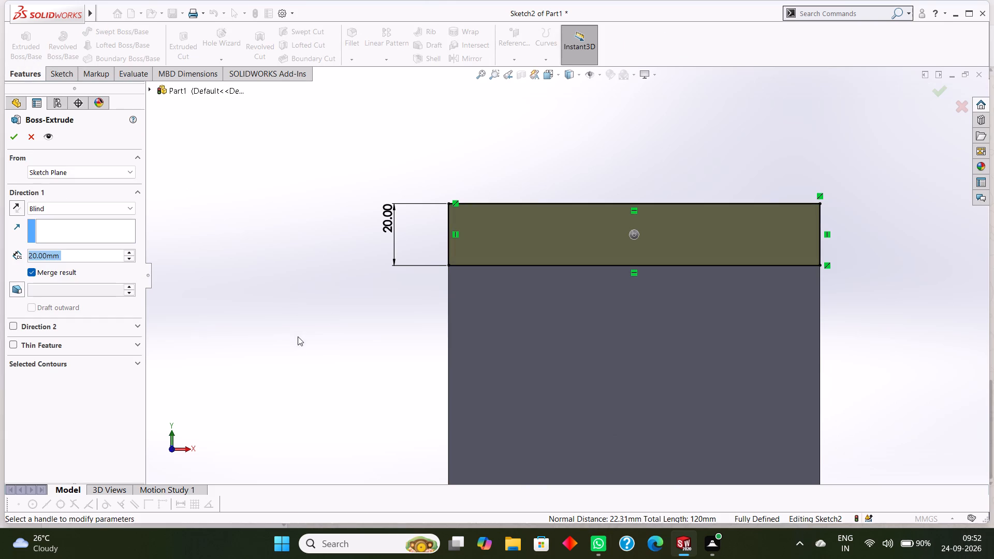
text(80)
key(Return)
middle_drag(315, 380, 319, 261)
scroll(319, 259, up, 3)
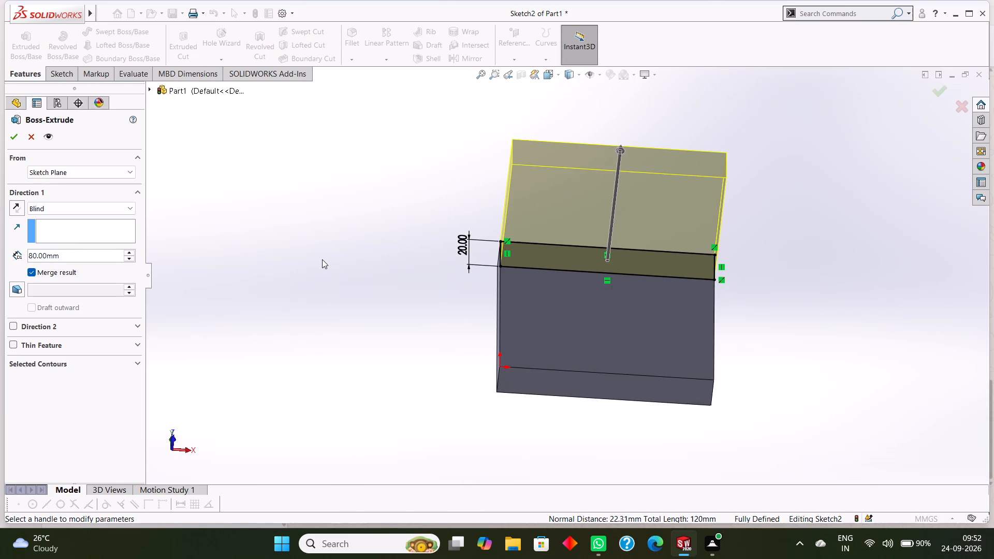
middle_drag(346, 293, 341, 285)
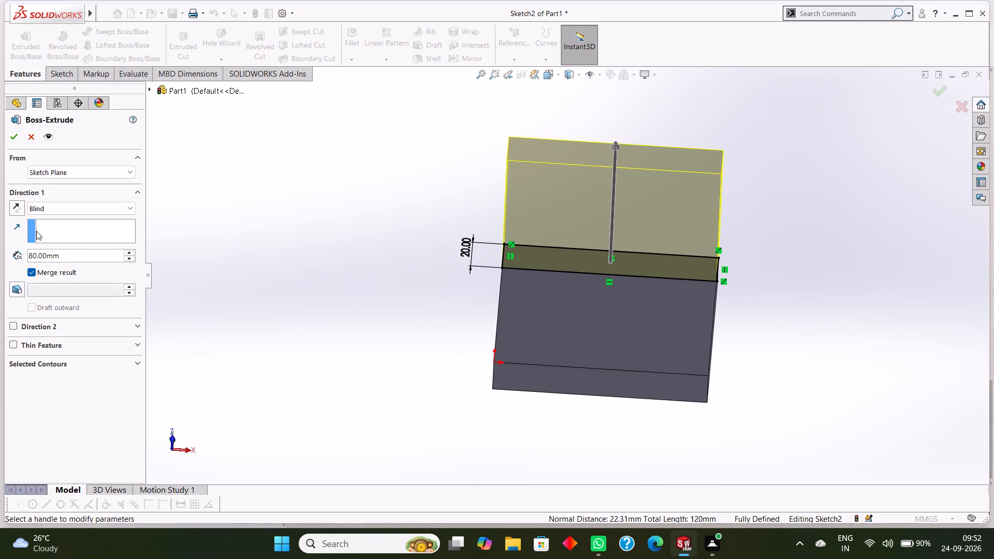
click(16, 141)
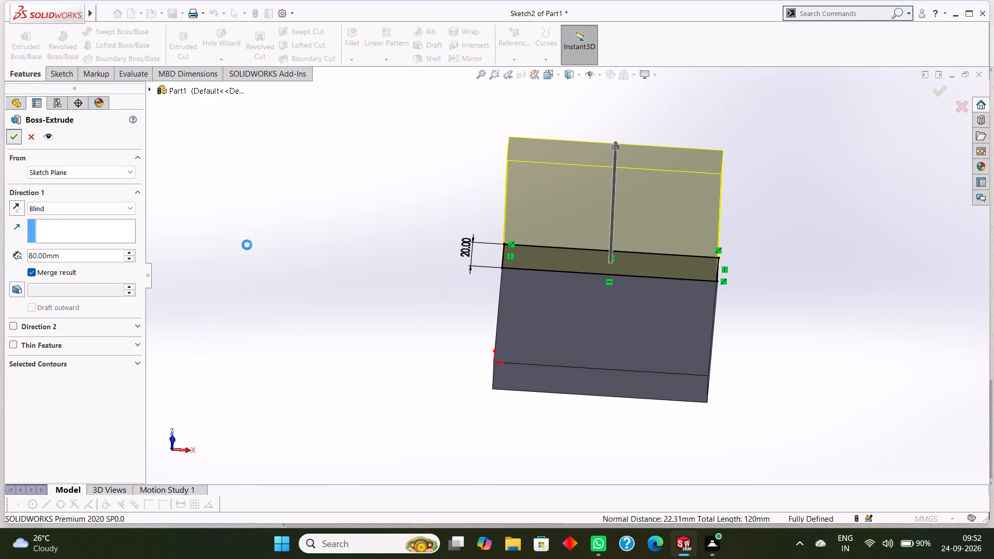
click(269, 249)
Examine the L-shaped body from below and from the side, including the inner faces of both legs.
scroll(321, 257, up, 1)
middle_drag(321, 257, 368, 270)
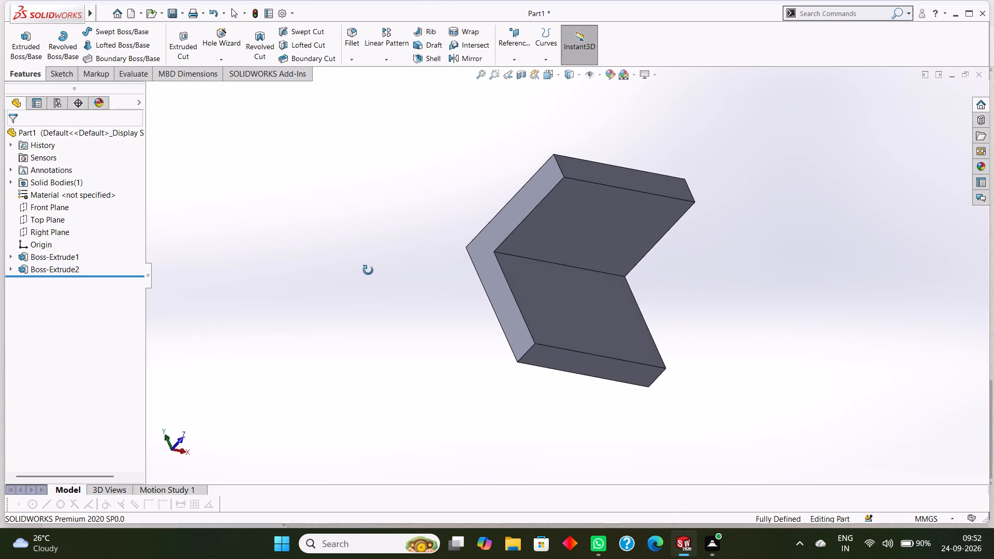
middle_drag(368, 270, 367, 278)
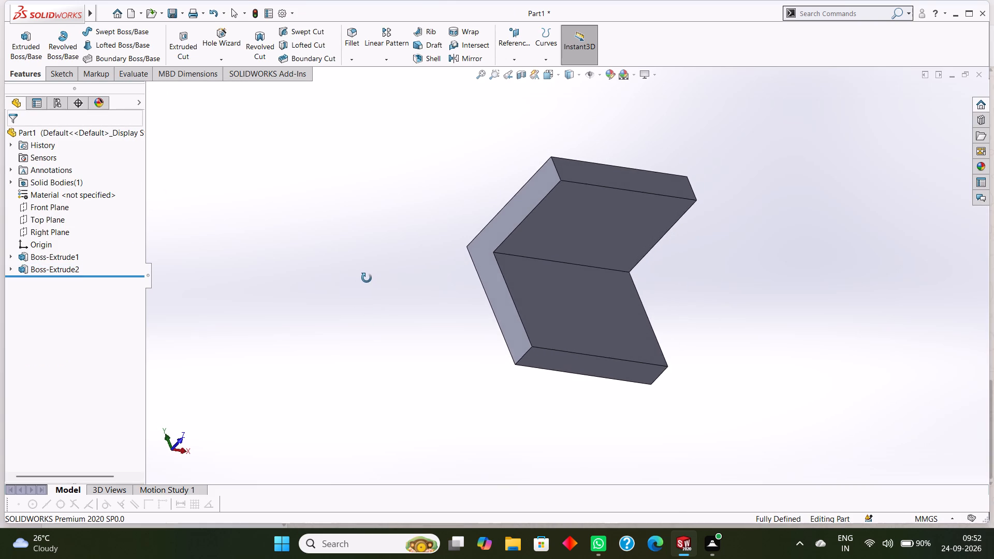
middle_drag(367, 278, 388, 297)
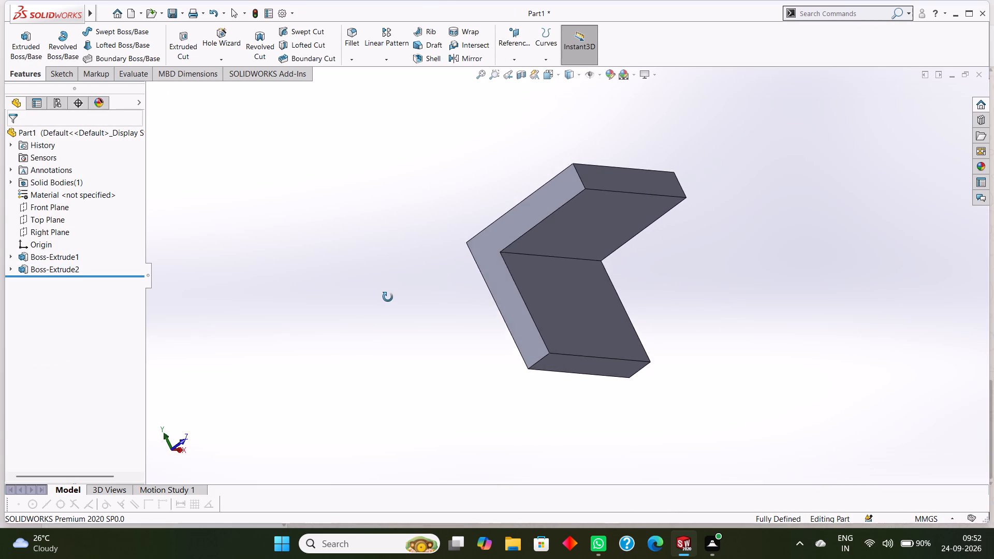
middle_drag(388, 297, 377, 281)
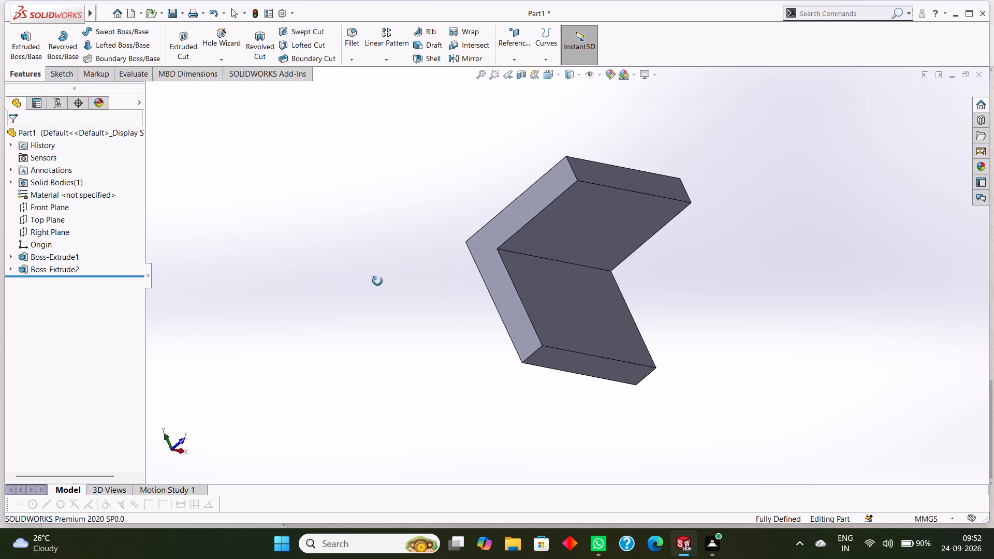
middle_drag(377, 281, 369, 315)
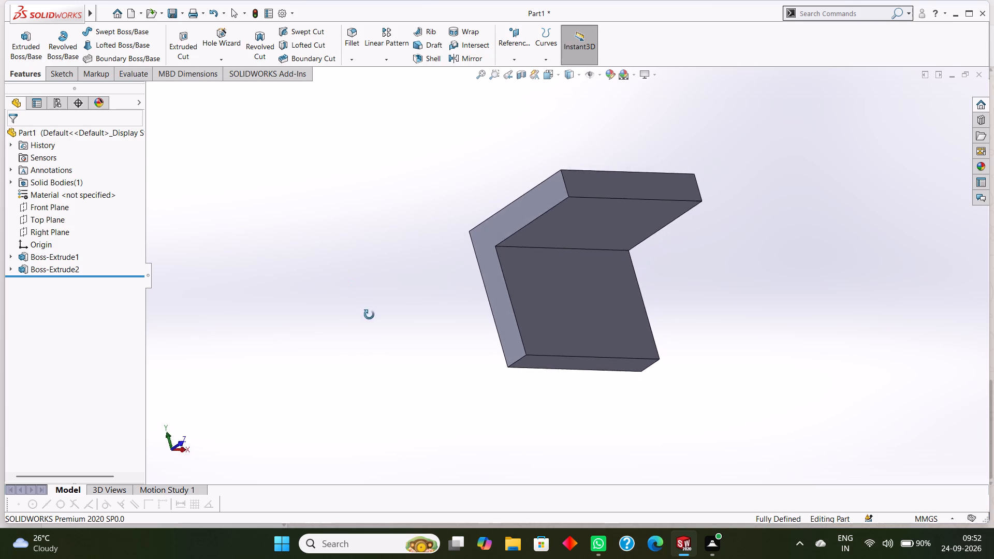
middle_drag(369, 315, 369, 274)
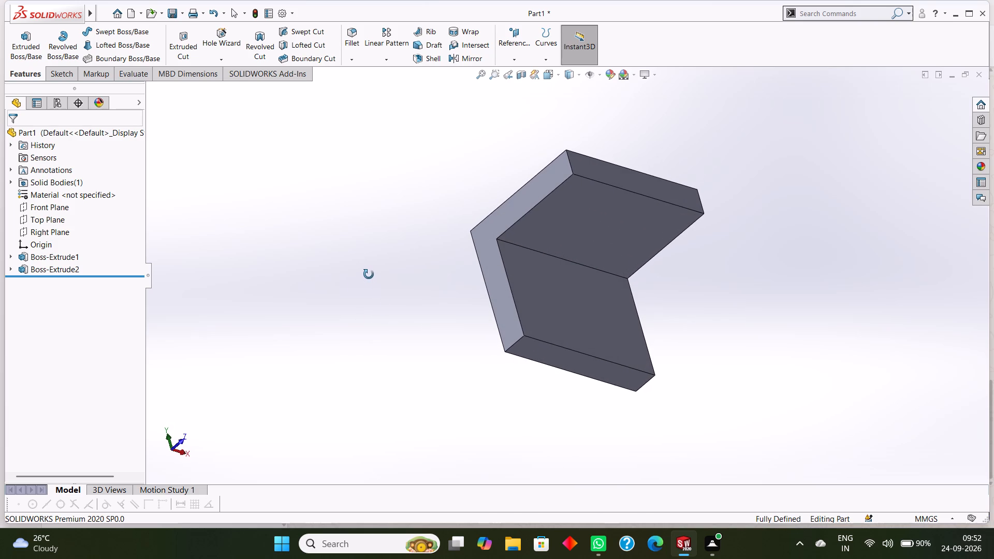
middle_drag(369, 274, 372, 293)
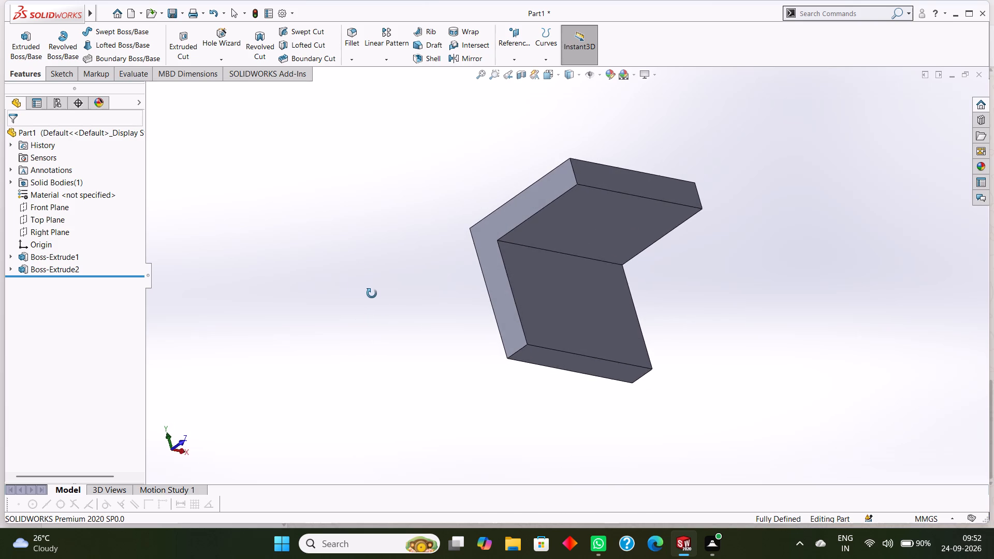
middle_drag(372, 293, 379, 299)
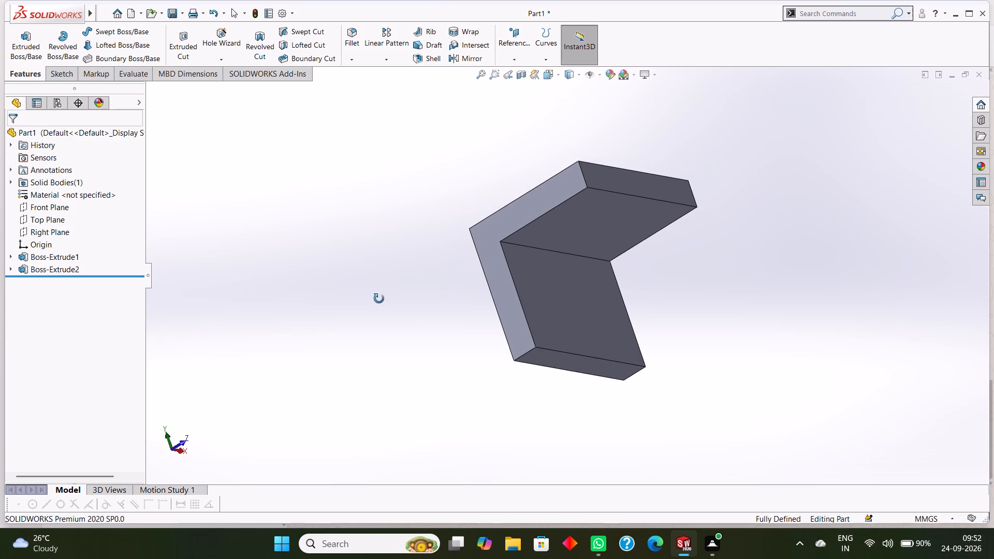
middle_drag(379, 299, 378, 302)
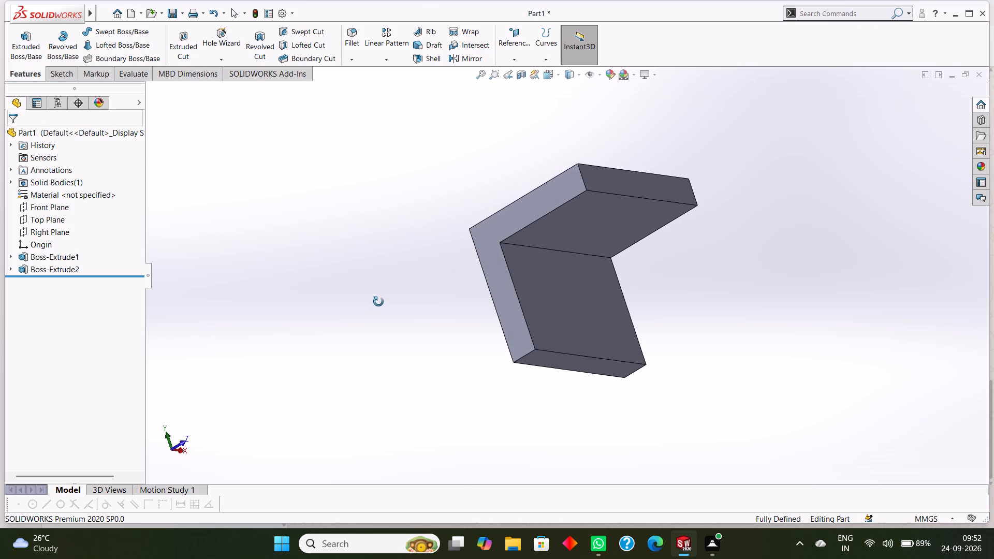
middle_drag(378, 302, 378, 302)
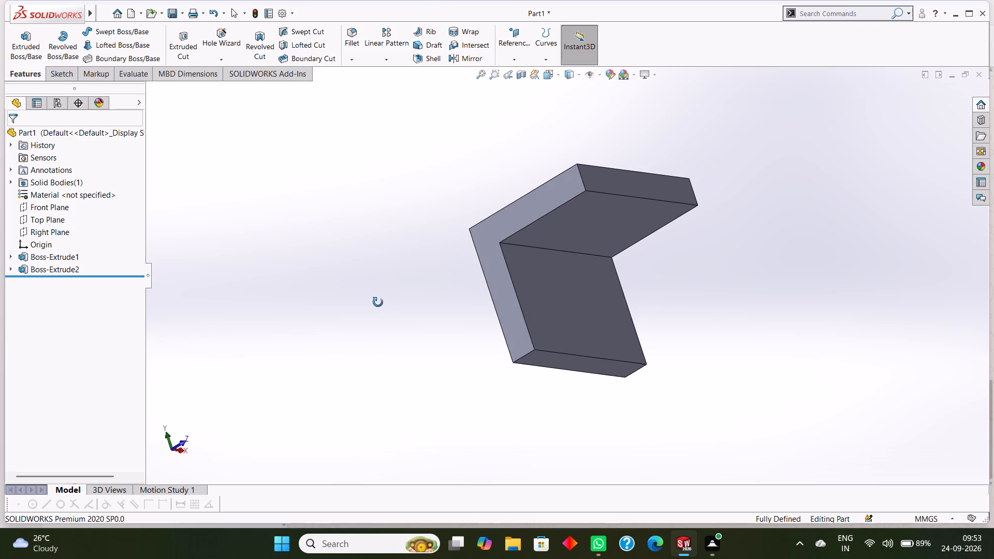
middle_drag(378, 302, 372, 291)
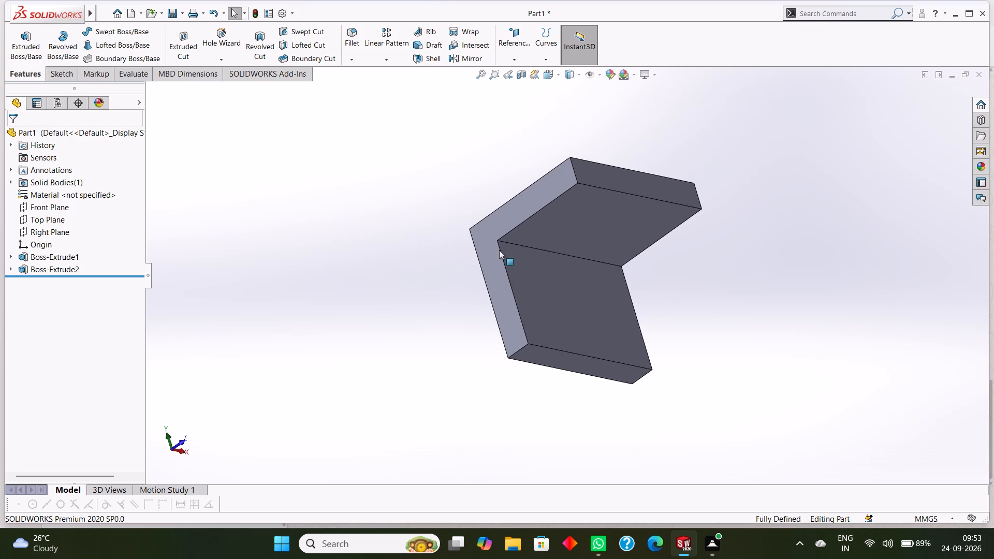
Start a sketch on the 80 mm flange's inner face and draw a horizontal straight slot, about 100 mm between centres and 12.7 mm wide, near its free edge.
click(581, 215)
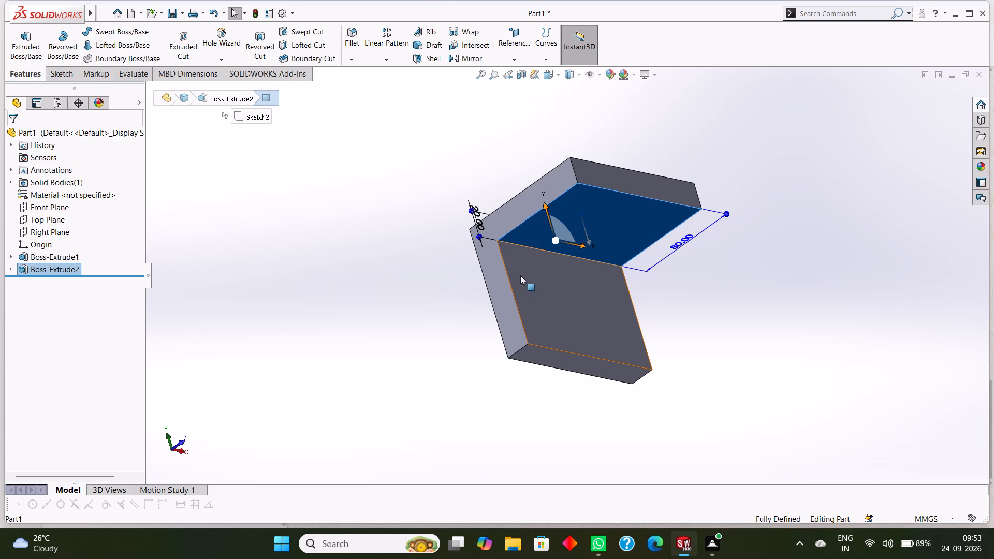
key(ctrl+8)
right_click(582, 178)
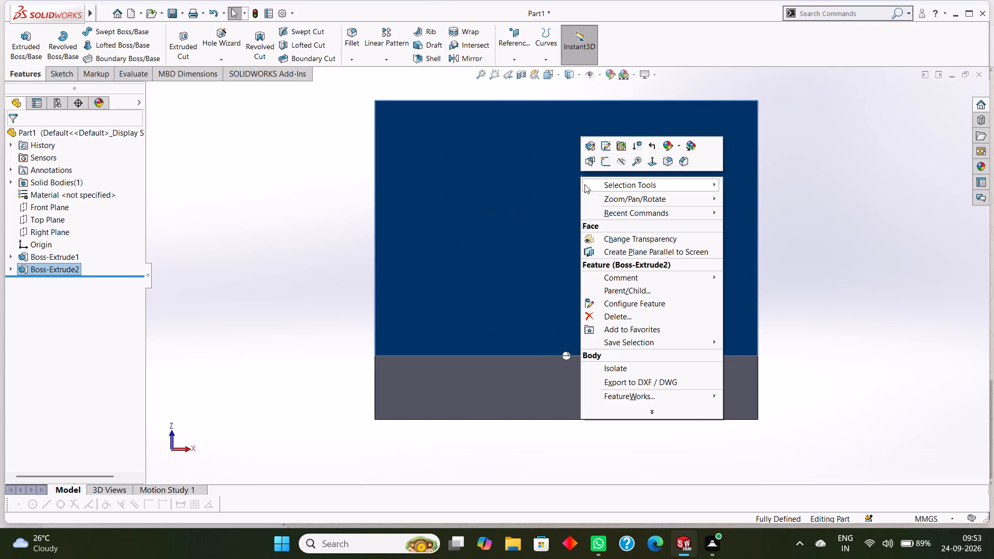
click(604, 164)
key(Escape)
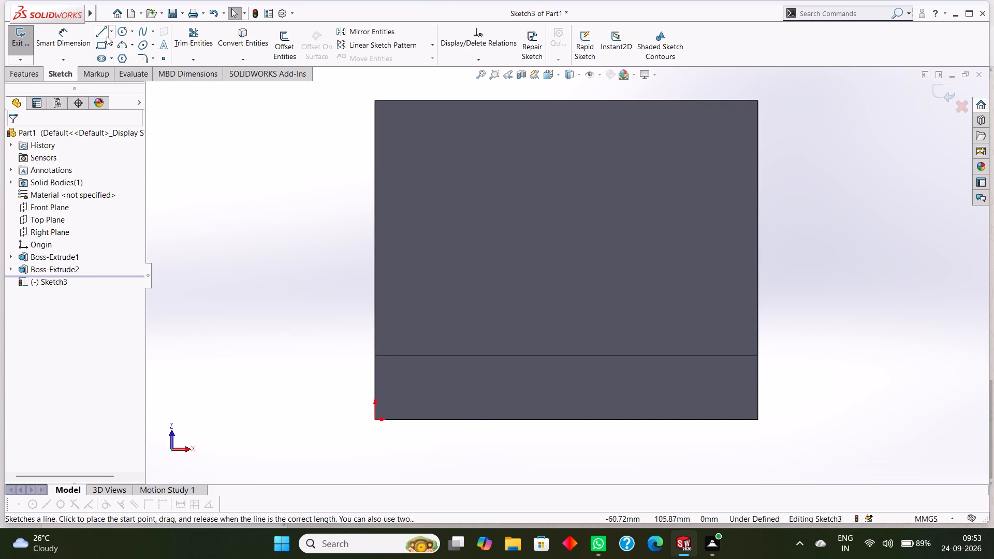
click(112, 57)
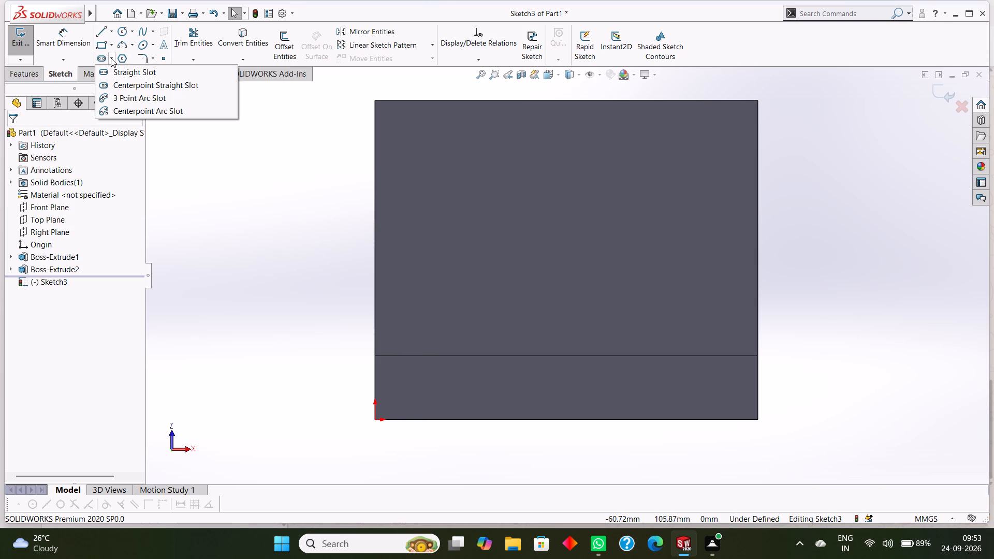
click(124, 72)
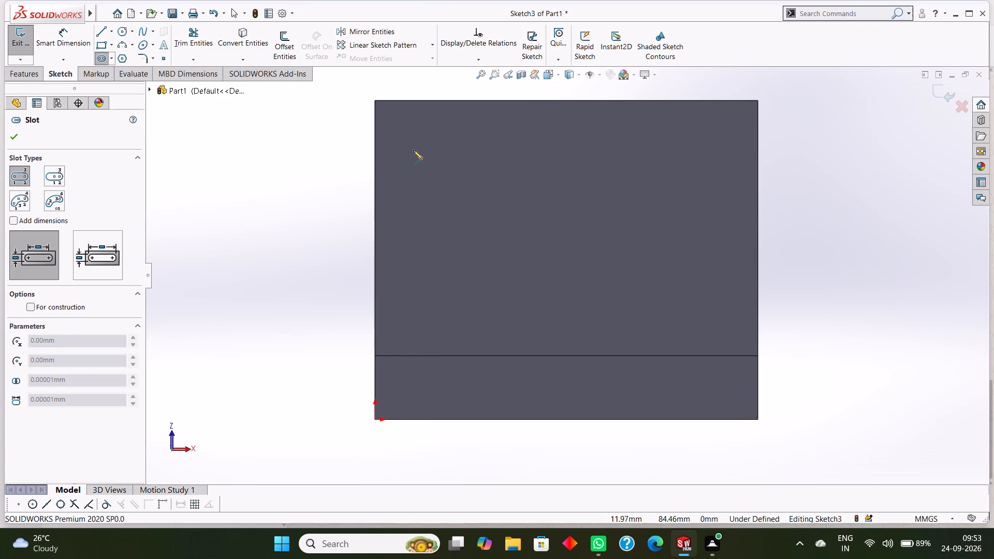
click(415, 146)
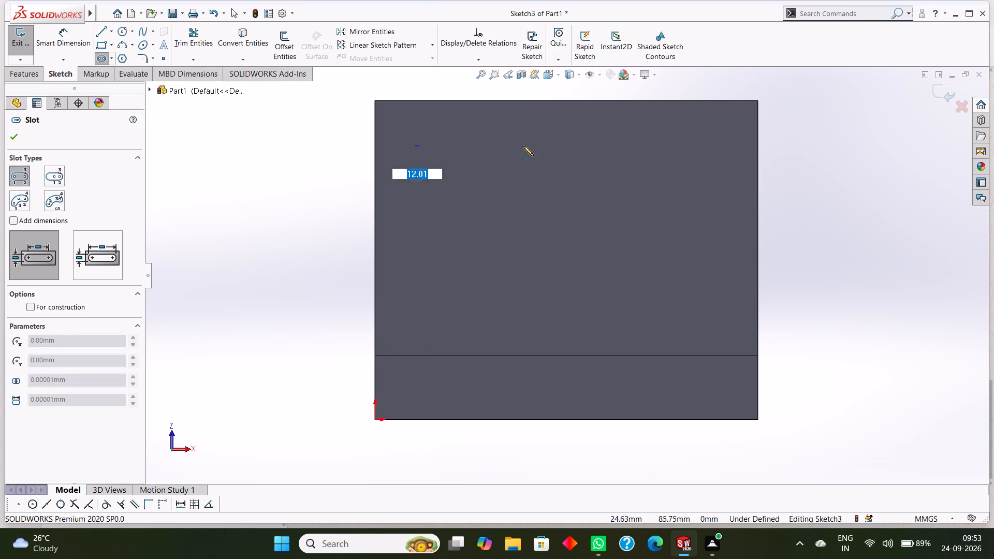
click(734, 143)
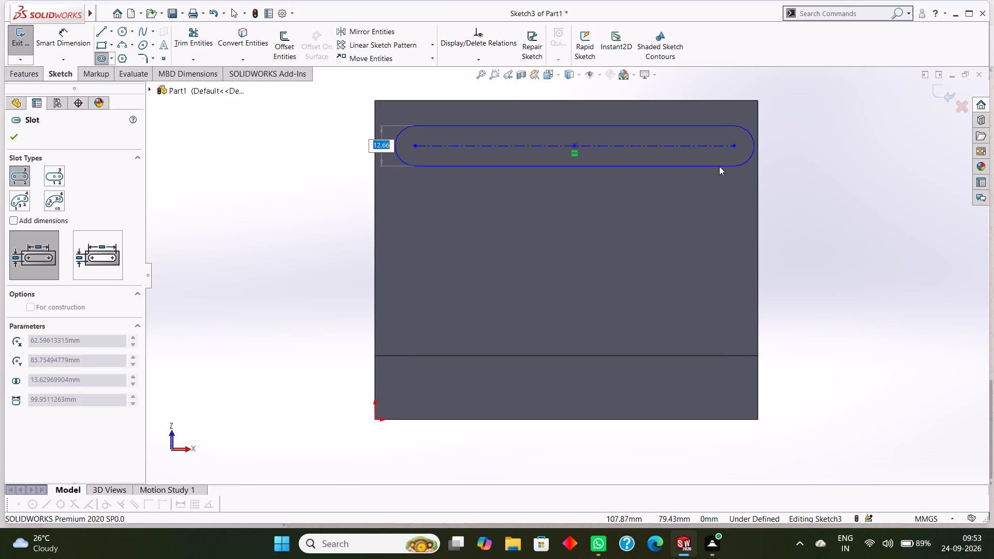
click(719, 166)
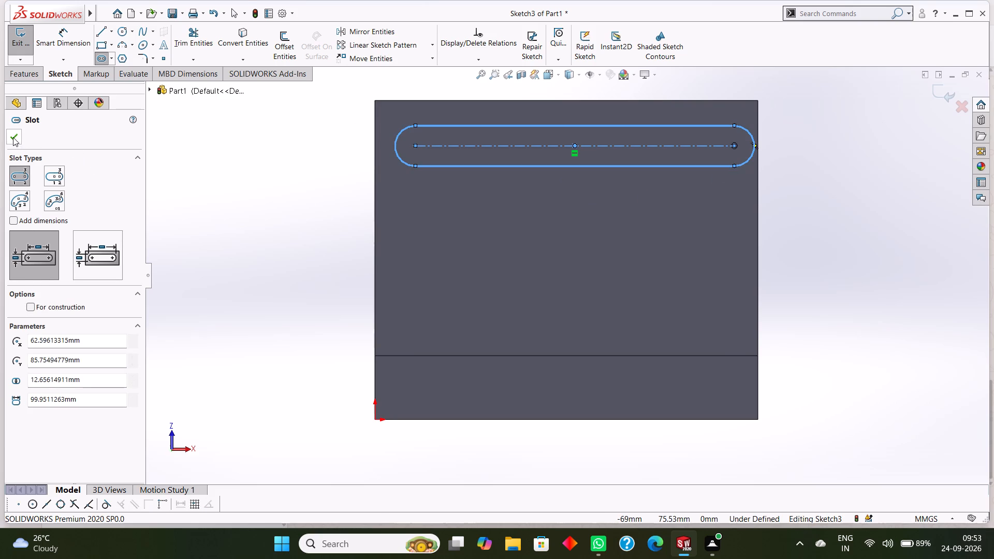
click(13, 137)
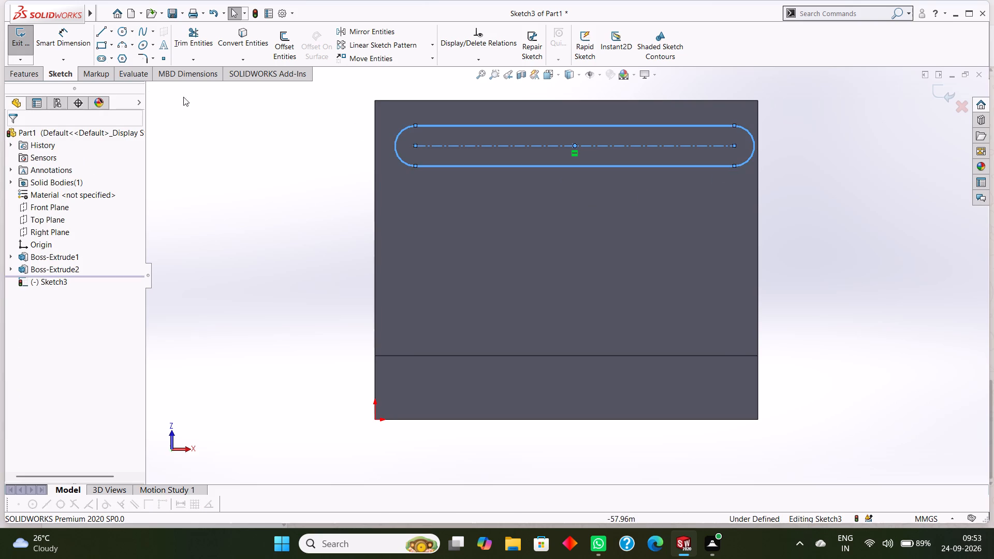
Dimension the slot's centreline 20 mm from the flange's free edge.
click(84, 40)
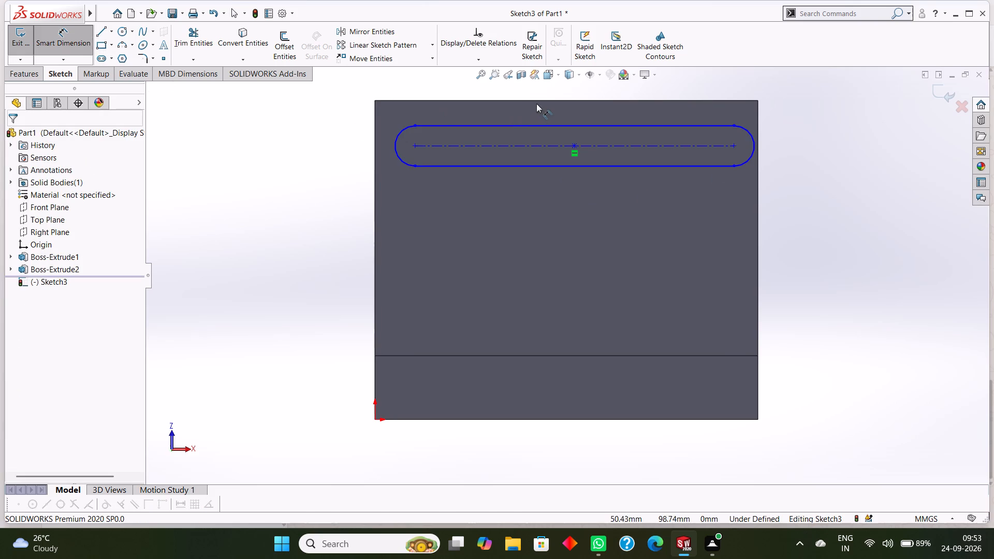
click(537, 99)
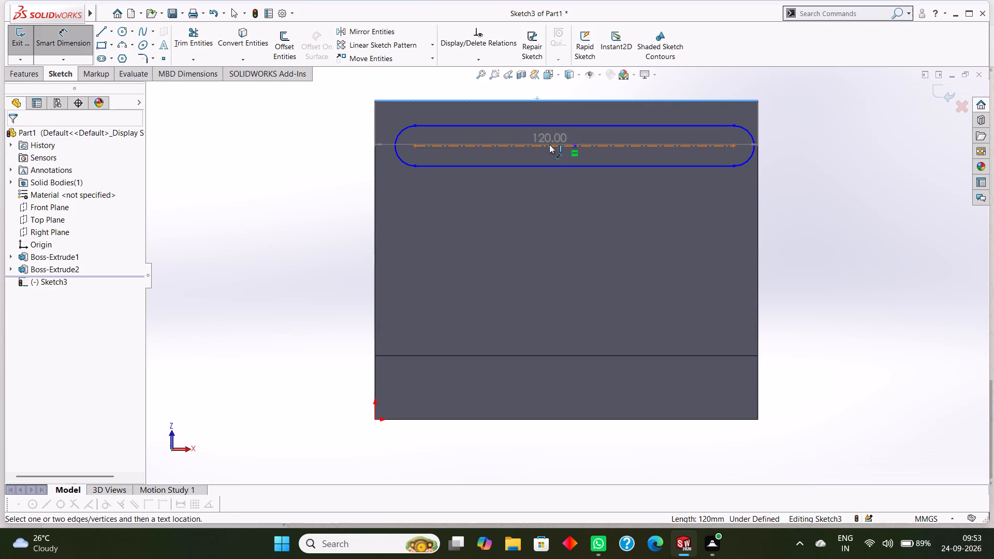
click(549, 144)
click(545, 128)
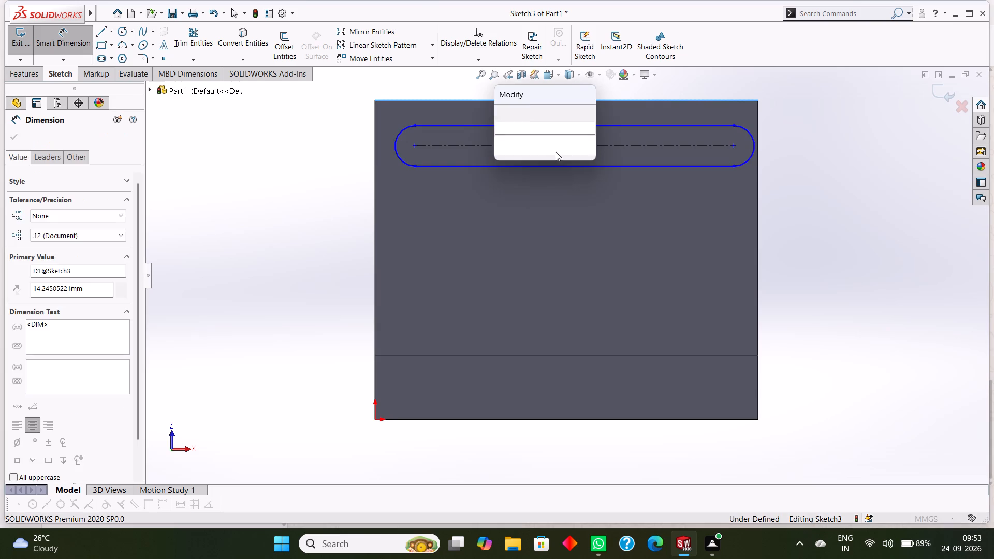
text(20)
key(Return)
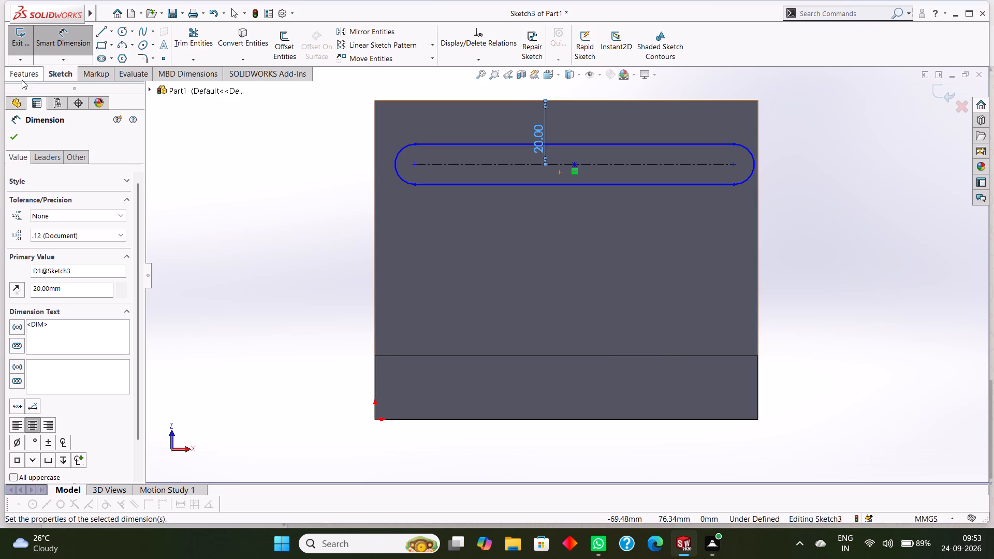
Dimension the distance between the slot's two arc centres as 80 mm.
click(412, 166)
click(733, 166)
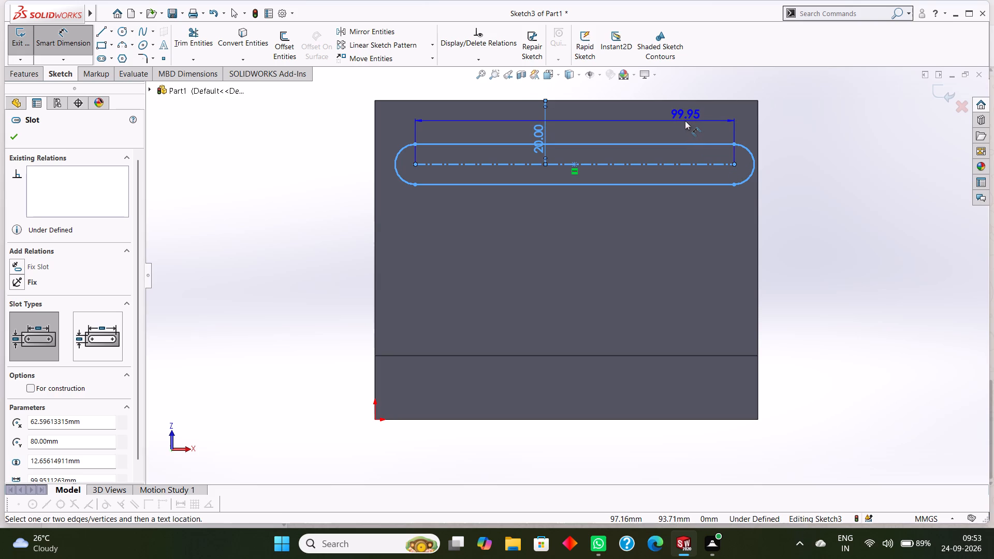
click(680, 120)
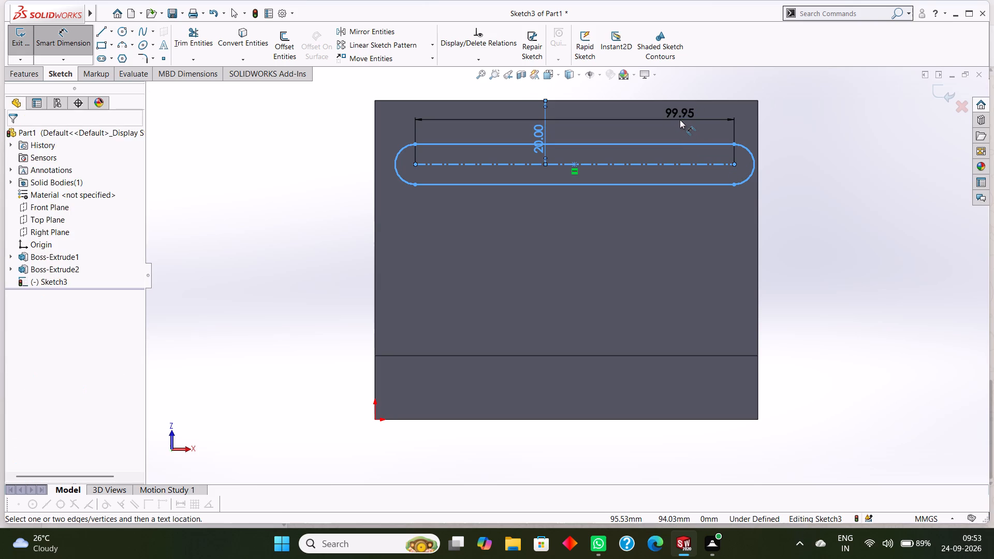
text(80)
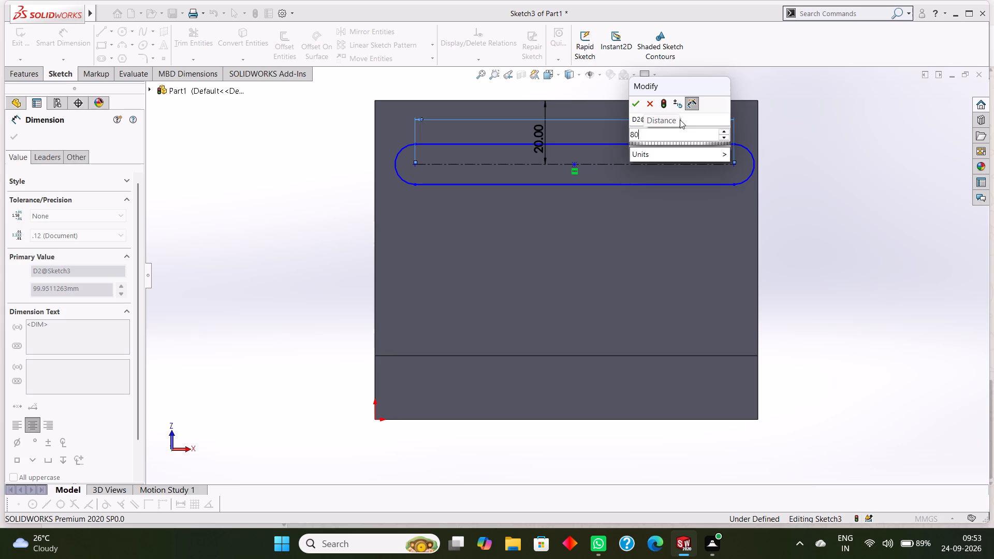
key(Return)
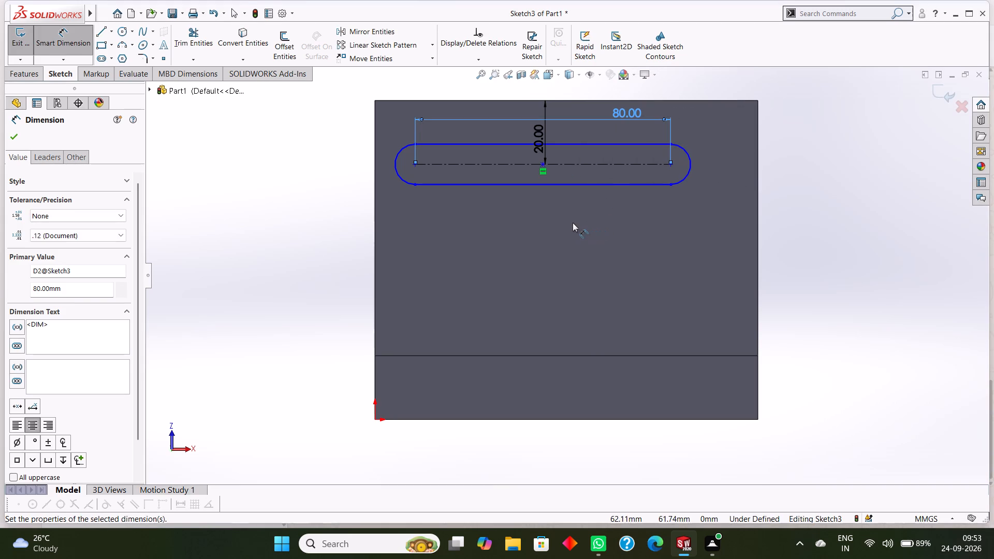
key(Escape)
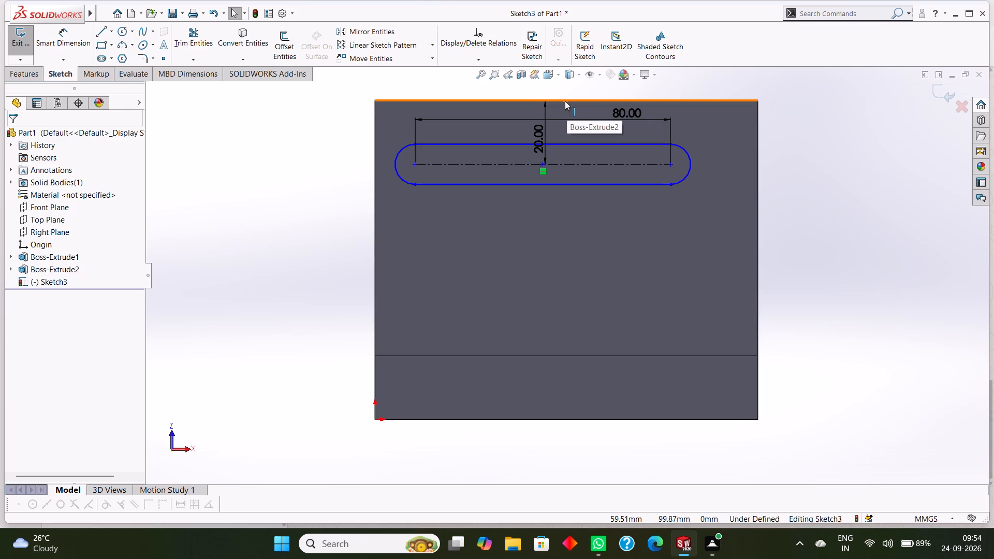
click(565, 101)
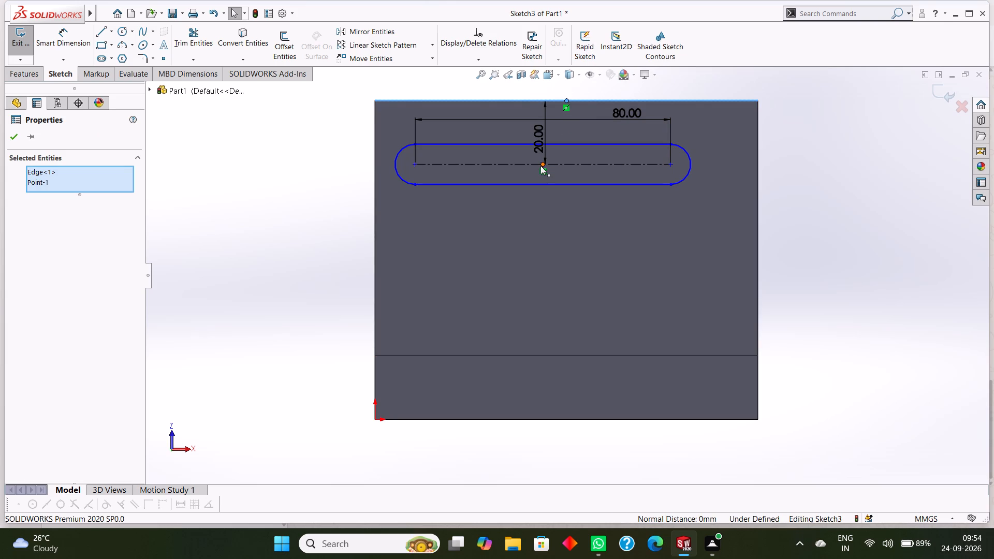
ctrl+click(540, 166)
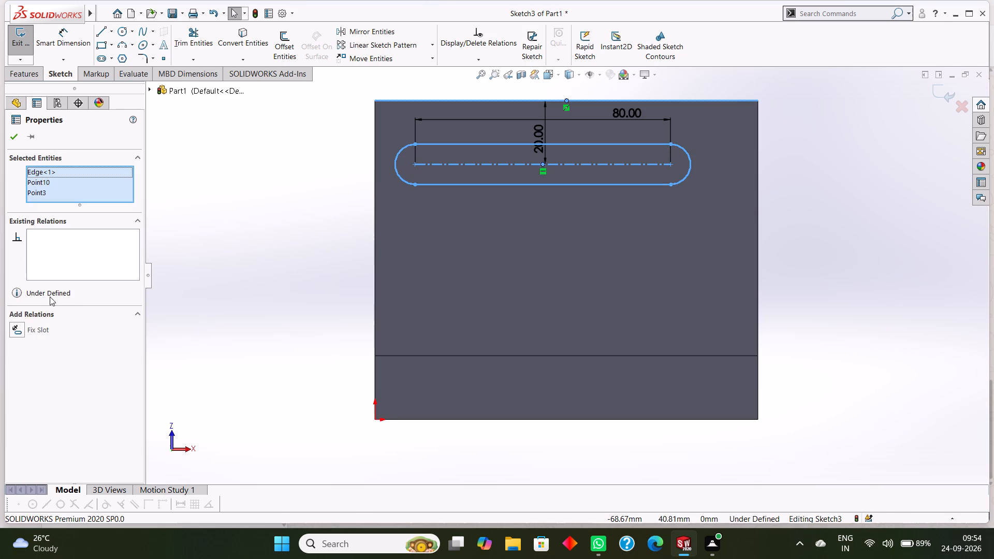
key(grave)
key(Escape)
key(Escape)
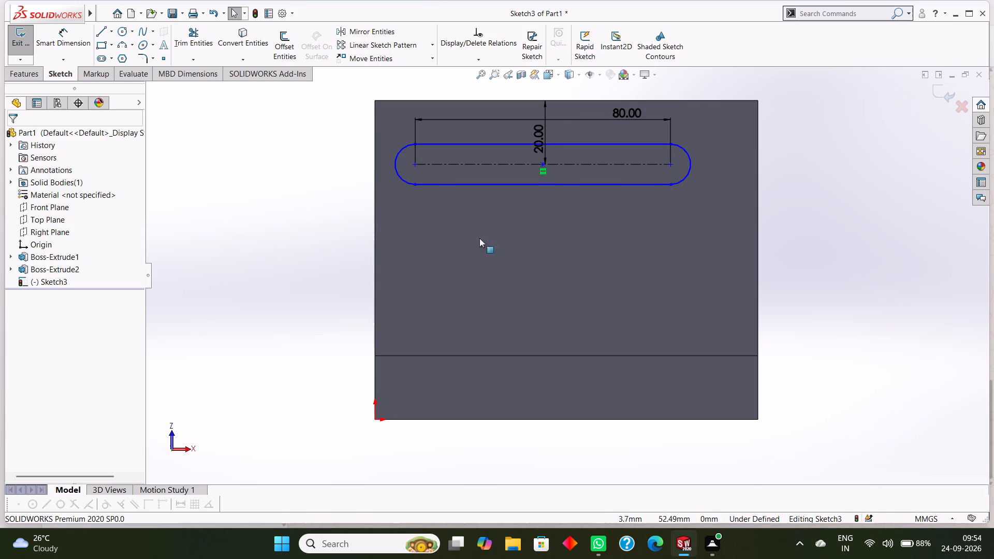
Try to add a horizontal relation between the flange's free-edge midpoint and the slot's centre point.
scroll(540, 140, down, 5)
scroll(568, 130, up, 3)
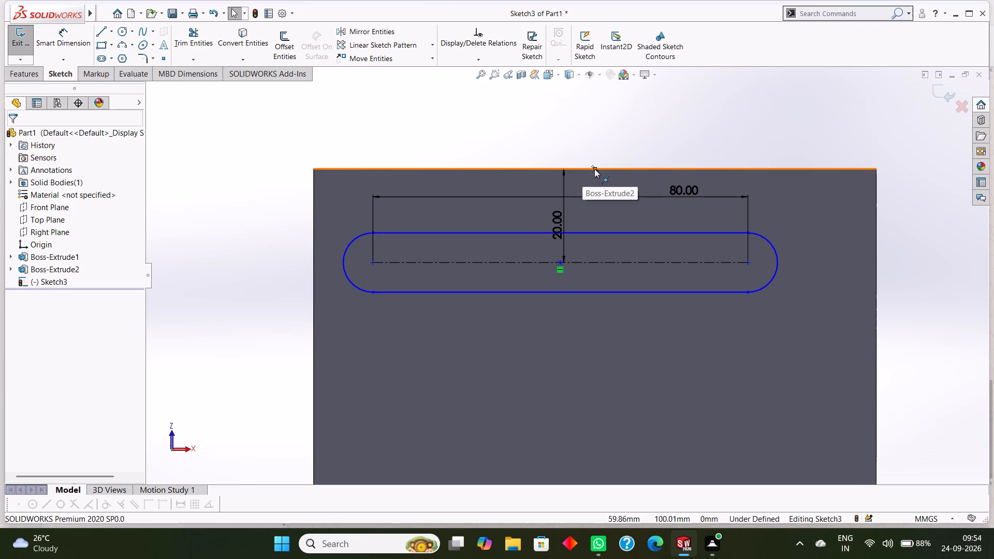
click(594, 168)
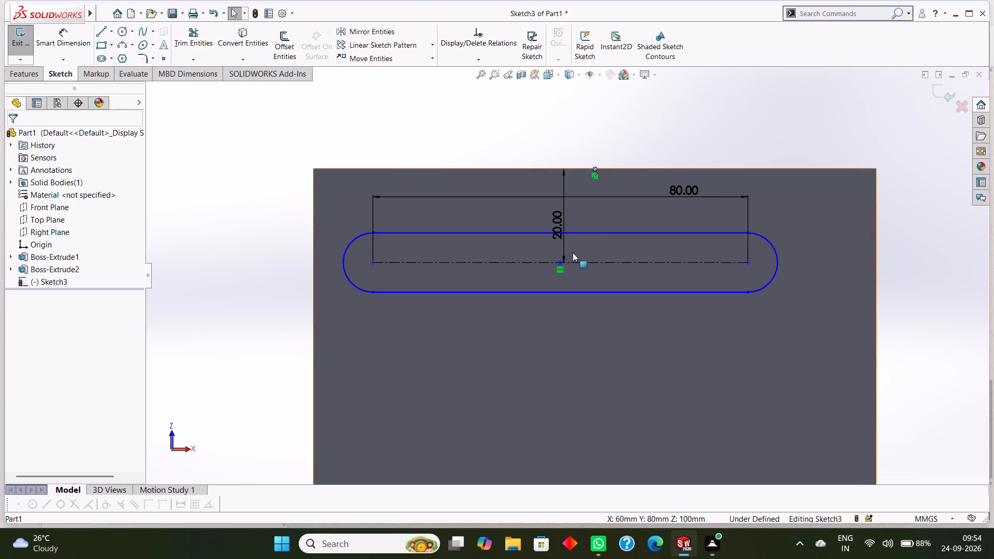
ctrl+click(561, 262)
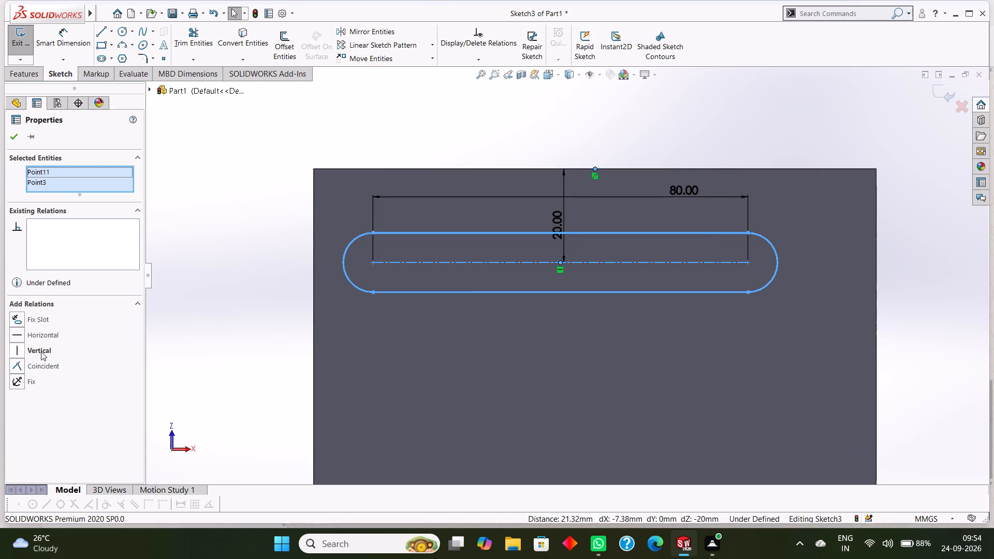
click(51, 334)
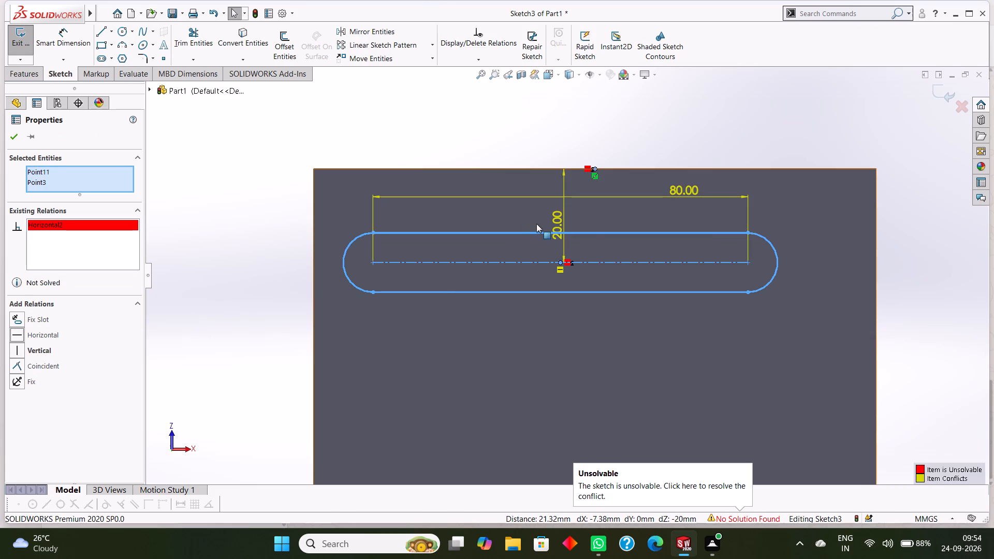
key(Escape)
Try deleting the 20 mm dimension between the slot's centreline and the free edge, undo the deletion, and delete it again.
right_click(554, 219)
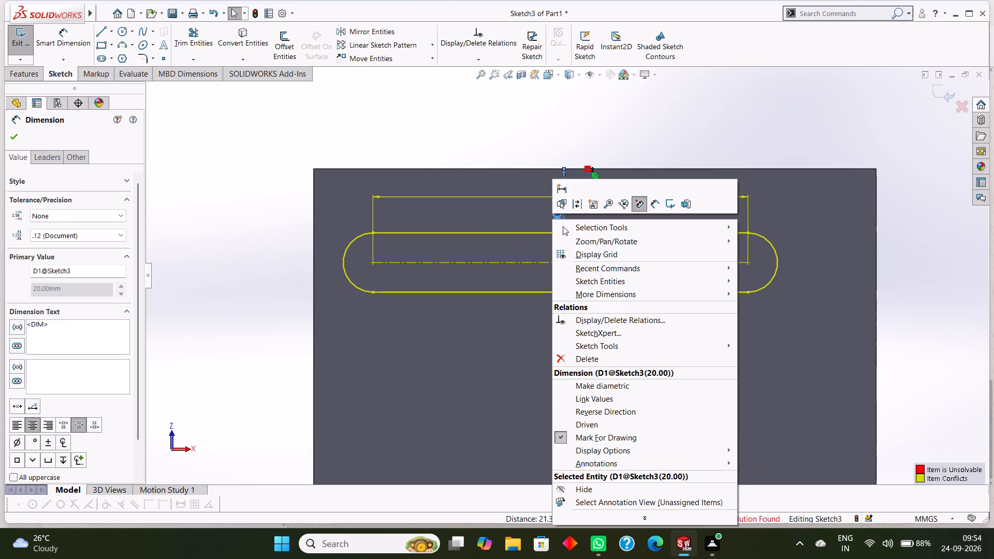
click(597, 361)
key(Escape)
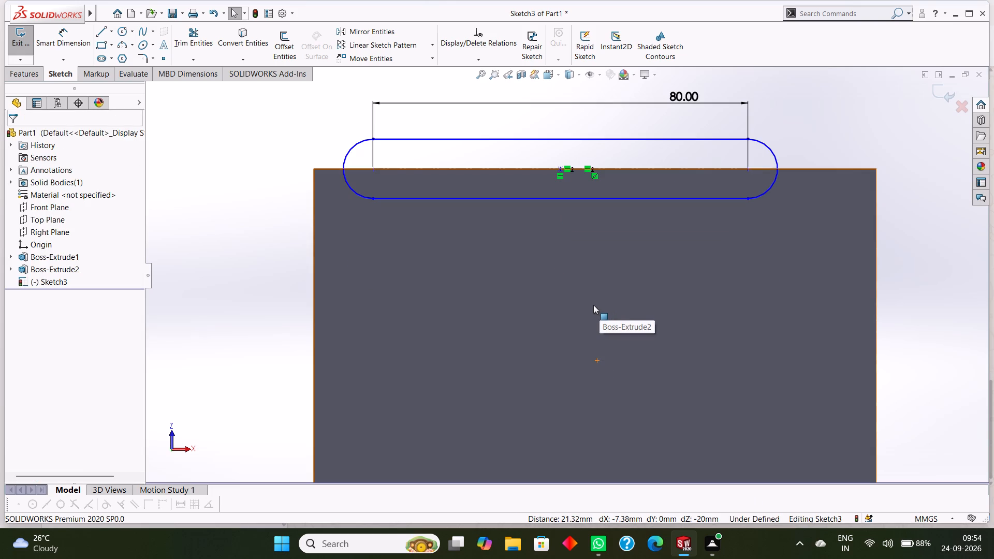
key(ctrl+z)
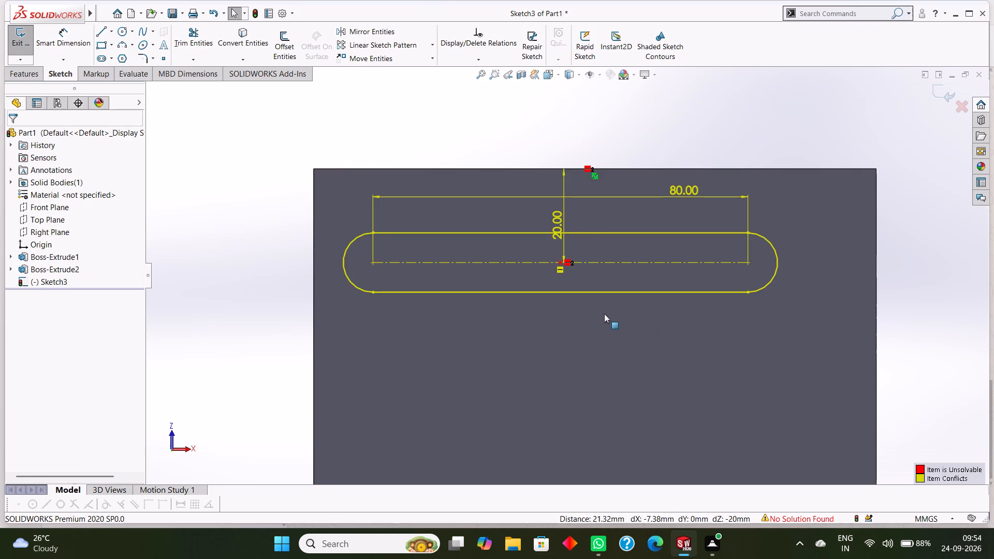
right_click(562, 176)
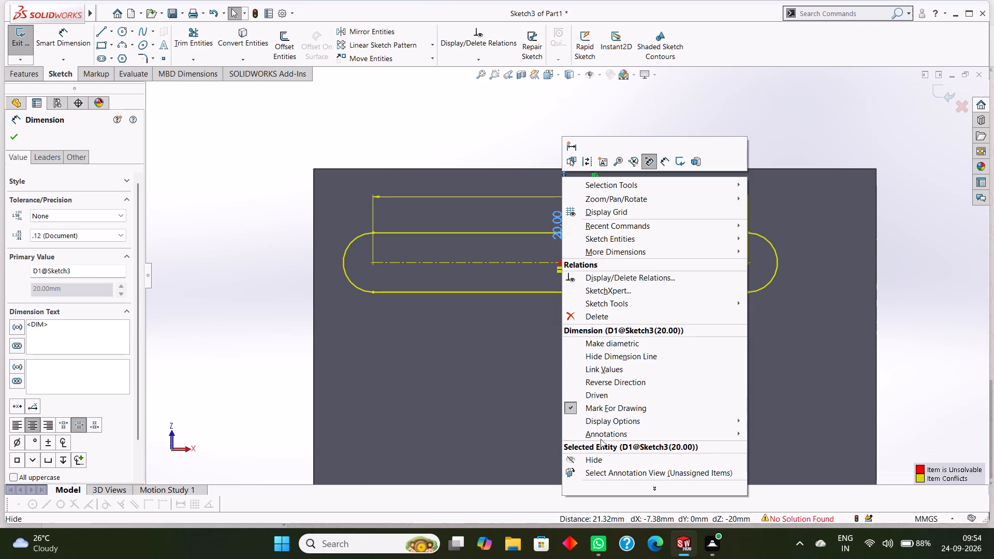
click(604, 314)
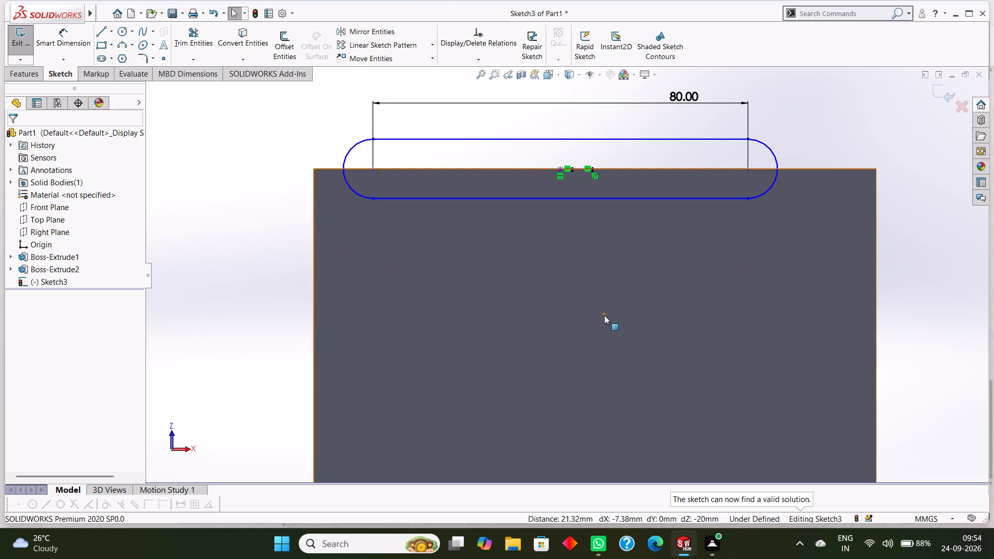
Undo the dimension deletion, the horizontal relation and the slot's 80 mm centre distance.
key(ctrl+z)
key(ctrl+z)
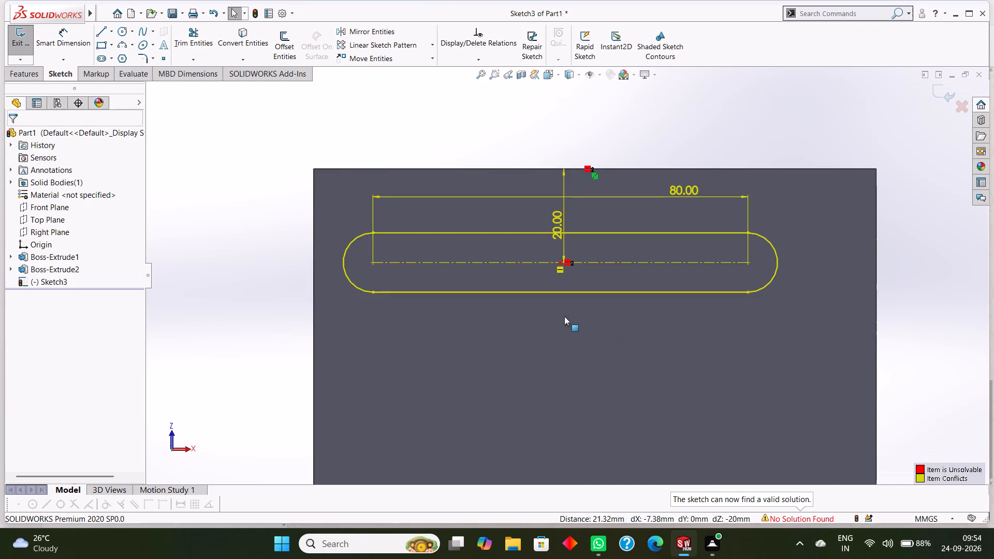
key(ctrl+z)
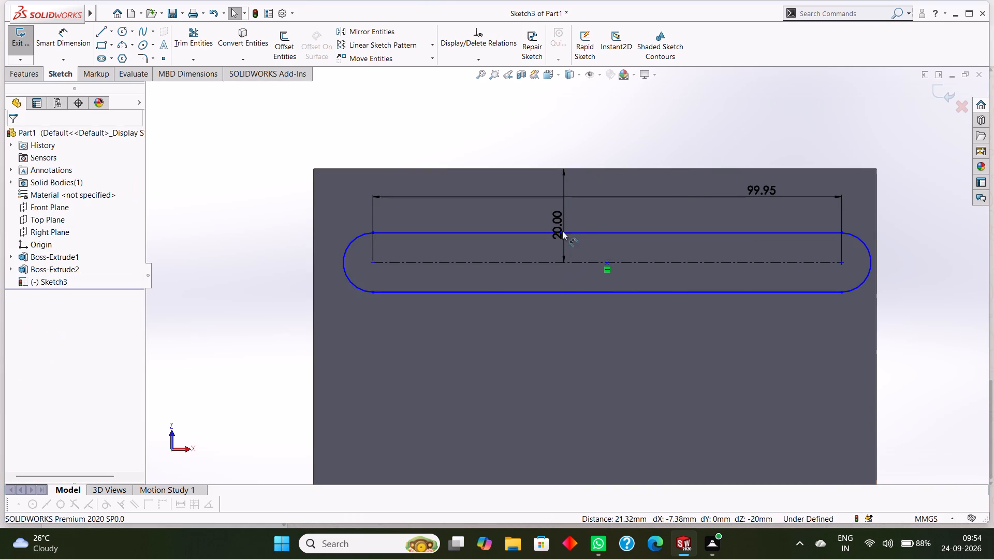
Delete the 20 mm dimension between the slot's centreline and the flange's free edge.
right_click(562, 215)
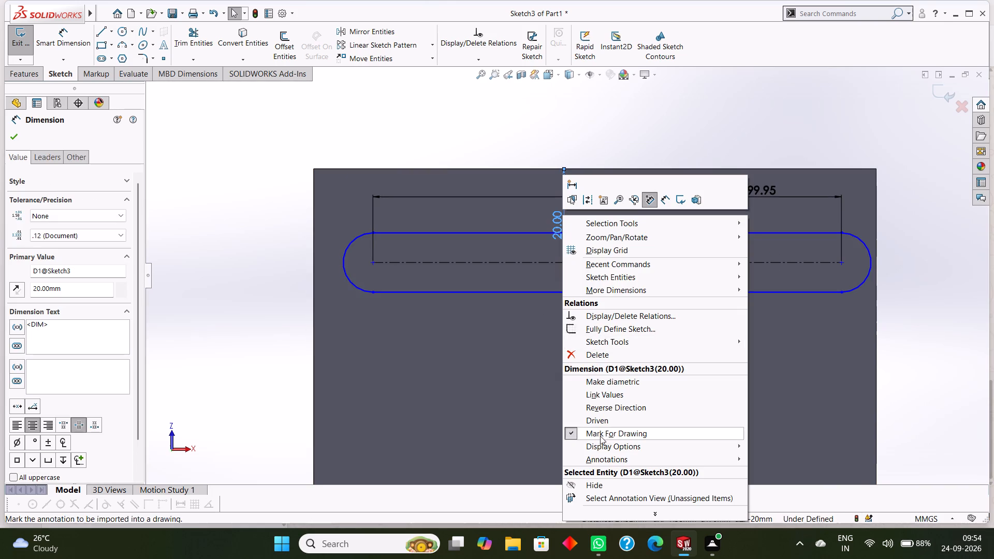
click(595, 357)
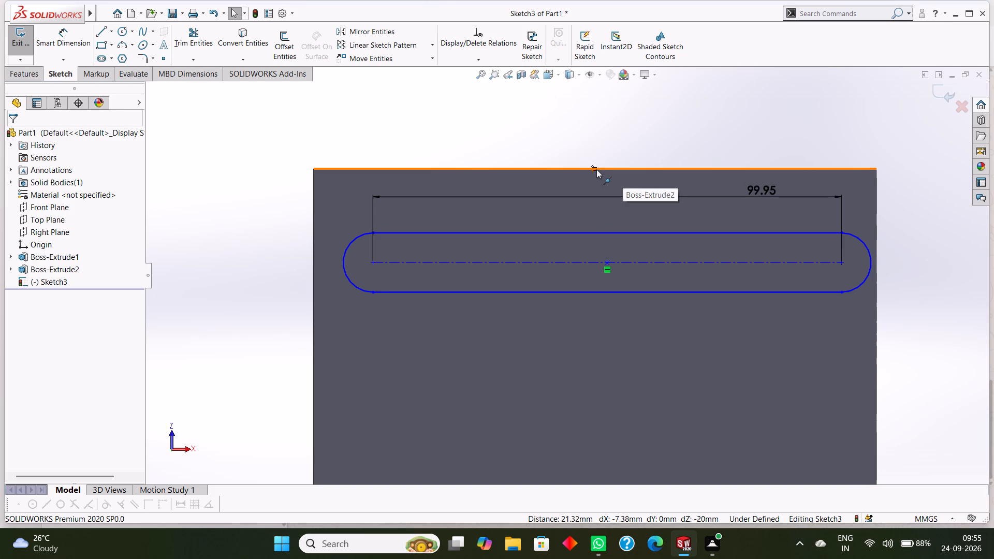
Add a vertical relation between the flange's free-edge midpoint and the slot's centre point.
click(595, 169)
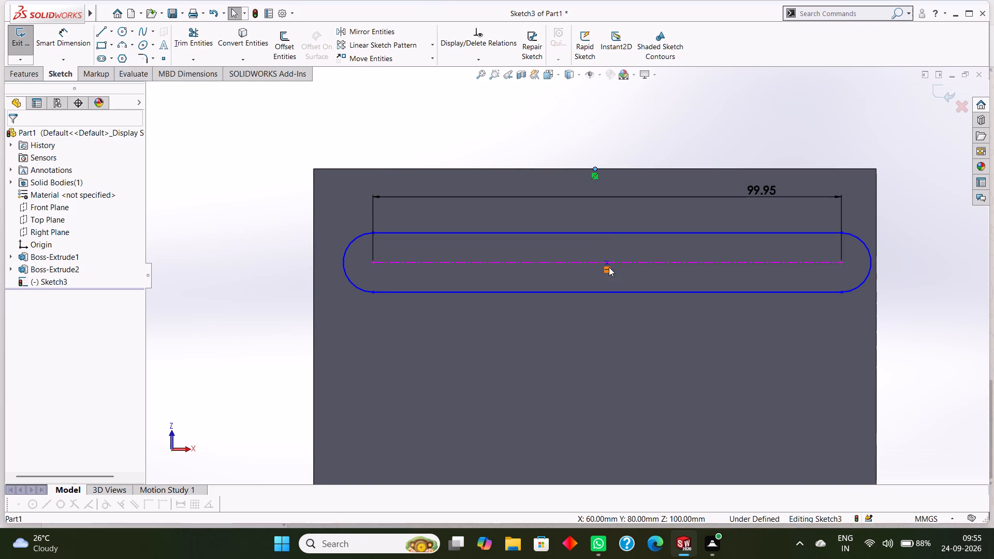
ctrl+click(606, 262)
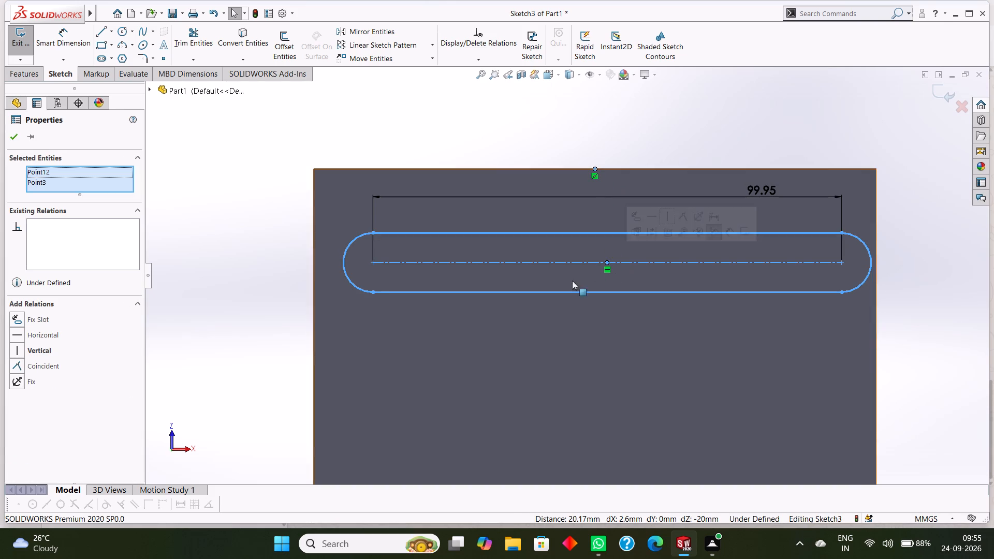
click(39, 347)
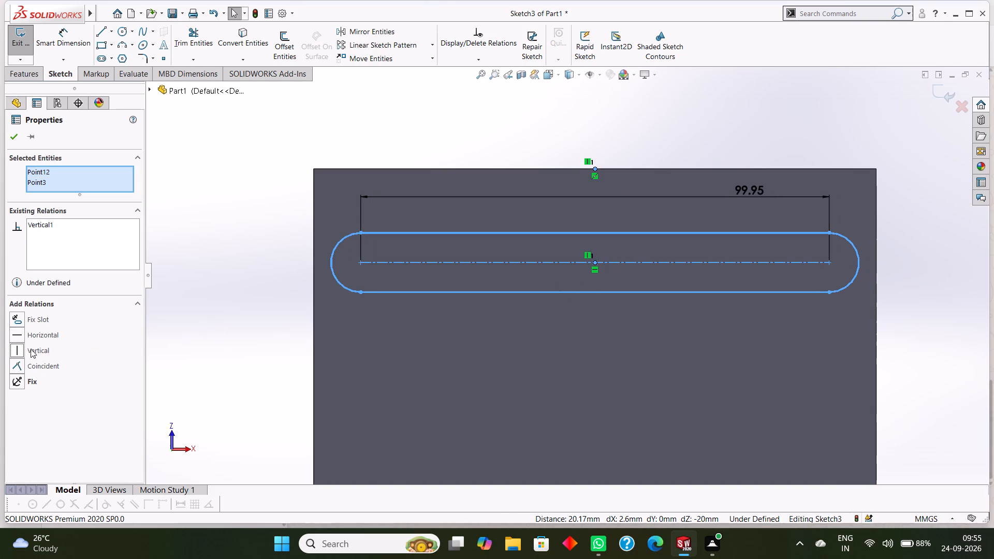
click(16, 141)
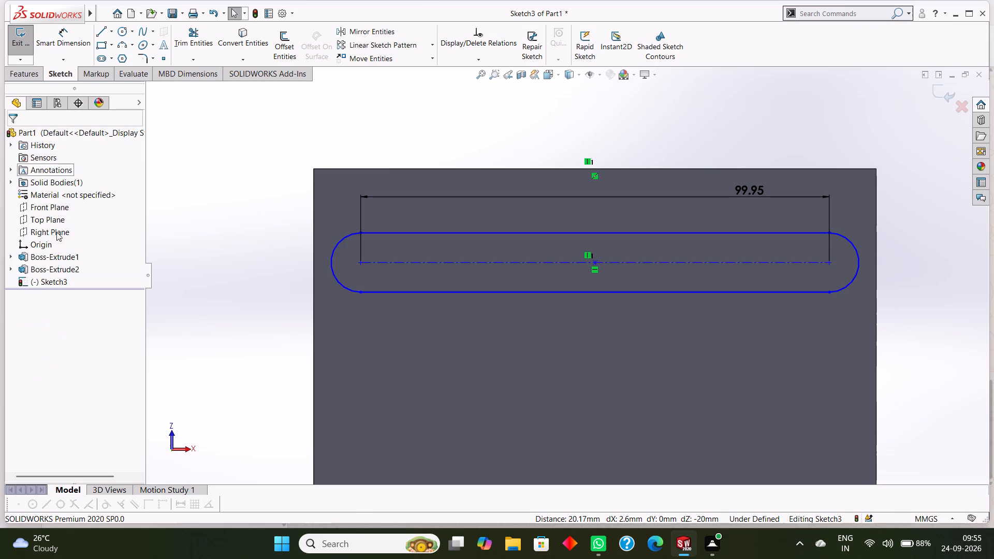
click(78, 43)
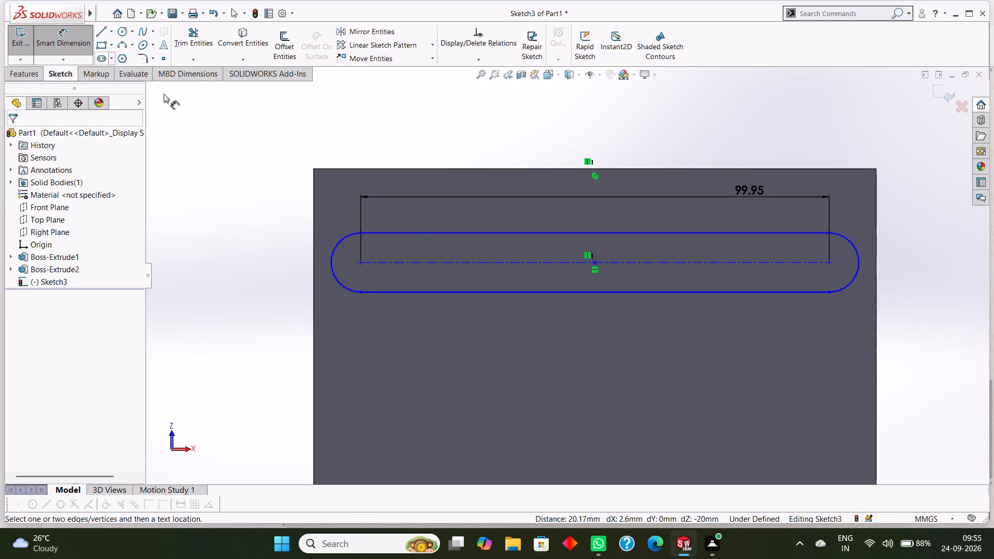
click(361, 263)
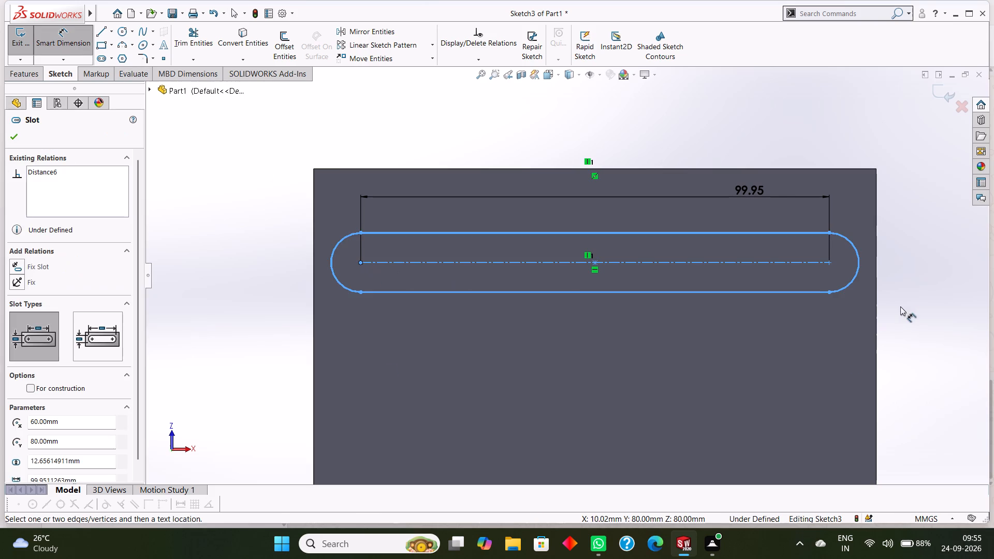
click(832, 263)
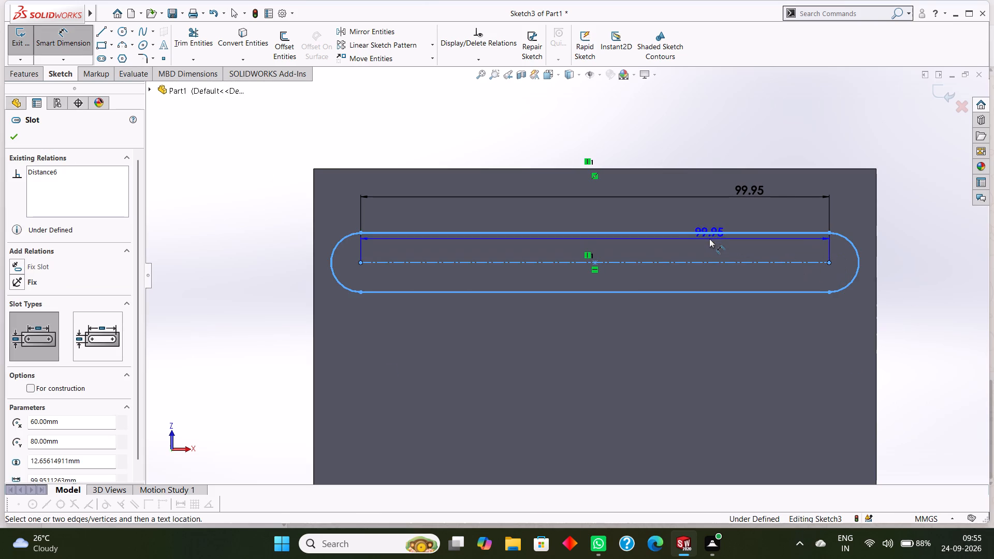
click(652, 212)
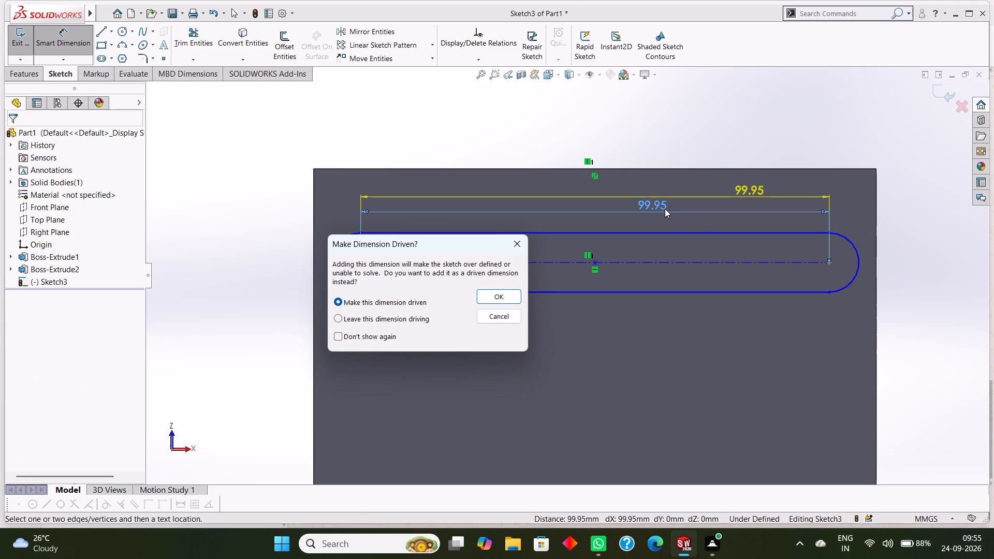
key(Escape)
Set the distance between the slot's two arc centres to 80 mm.
double_click(745, 192)
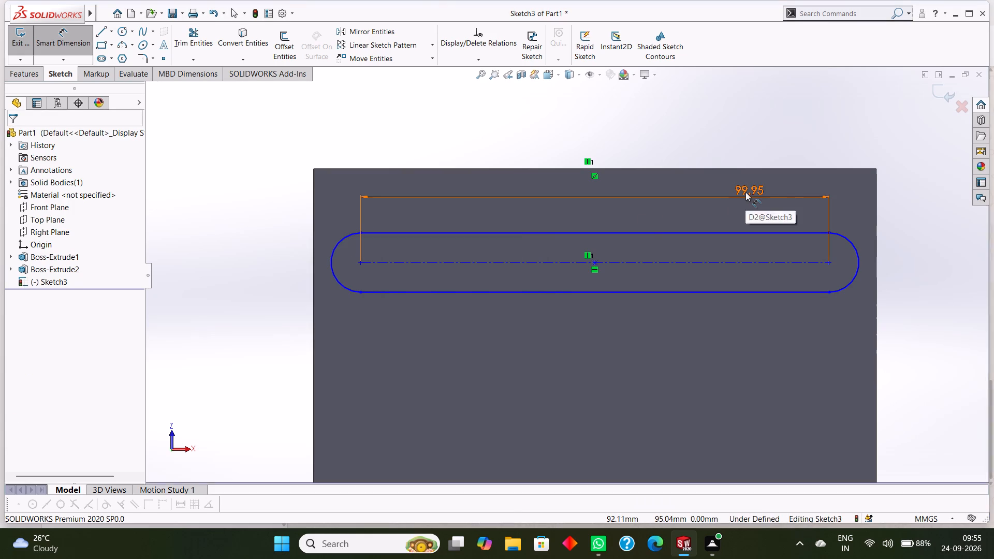
text(80)
key(Return)
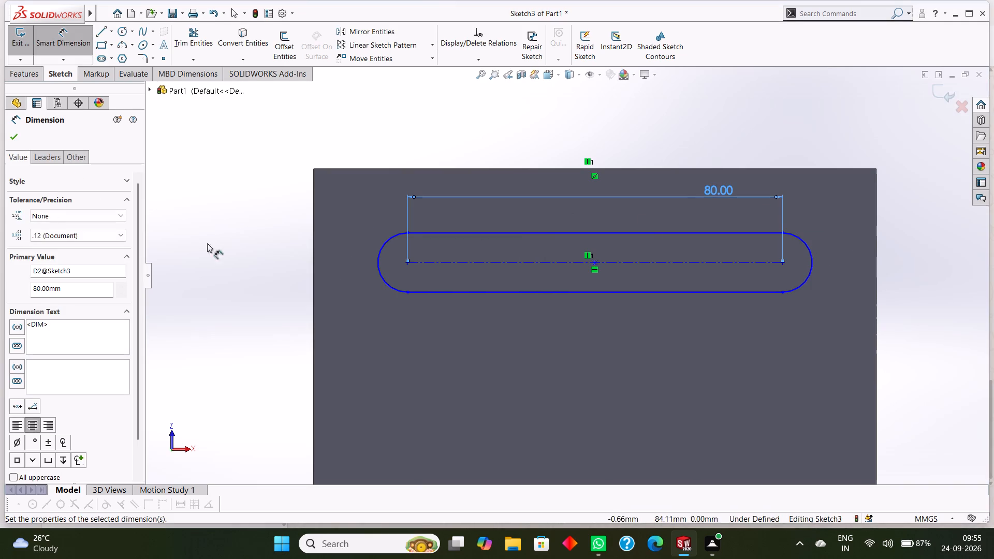
click(12, 142)
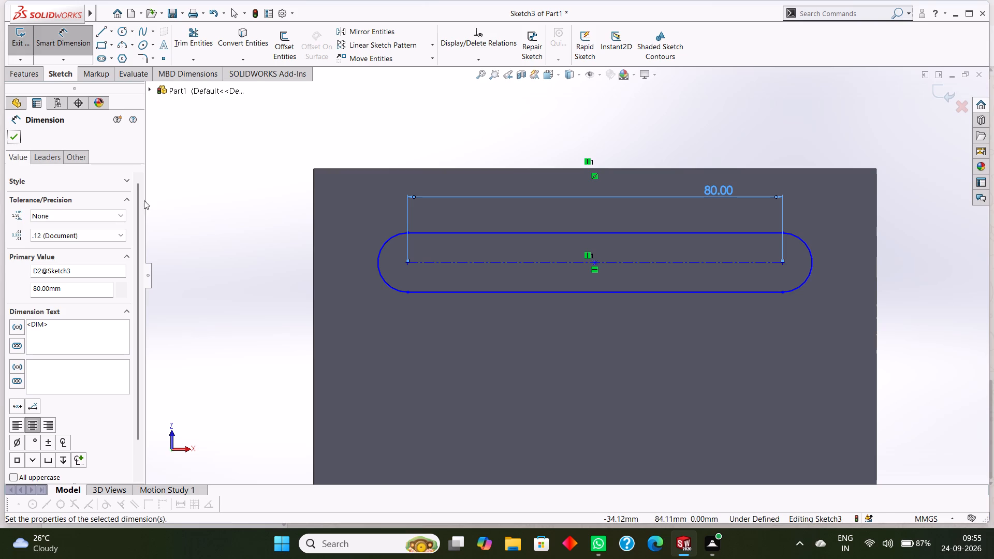
click(13, 134)
Cut the slot through the flange with an Extruded Cut using the Through All end condition.
scroll(420, 256, up, 2)
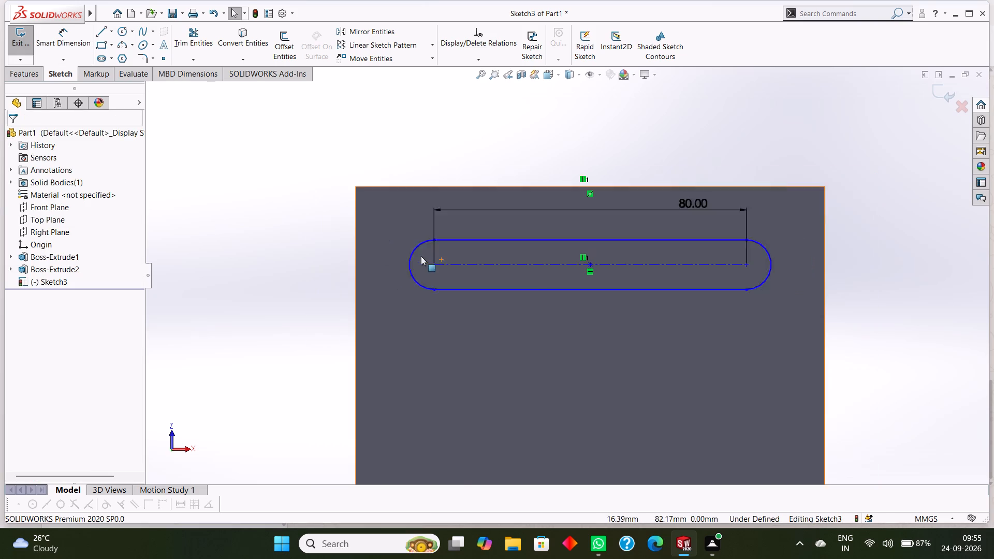
scroll(421, 256, up, 3)
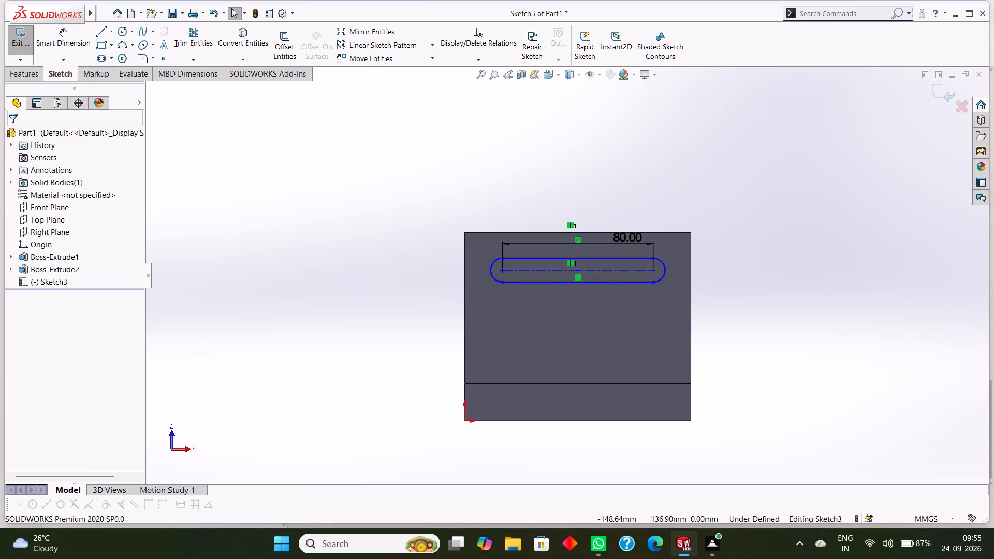
click(22, 77)
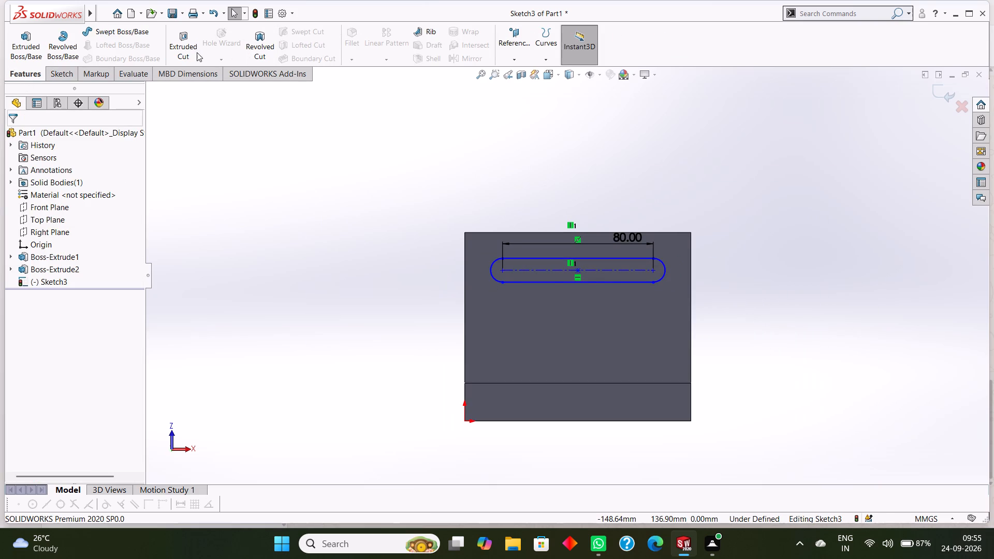
click(186, 51)
middle_drag(314, 176, 330, 236)
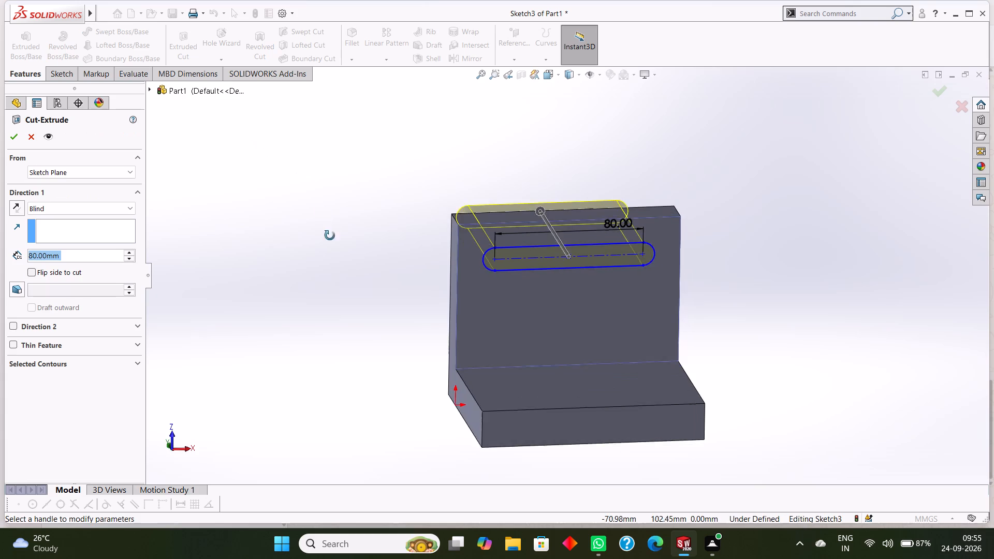
middle_drag(330, 236, 346, 267)
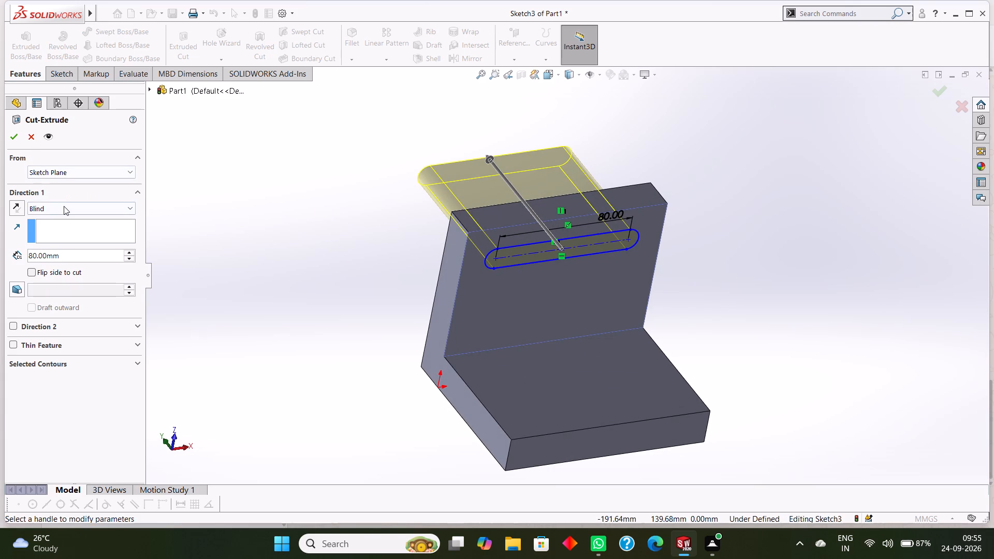
click(65, 207)
click(72, 226)
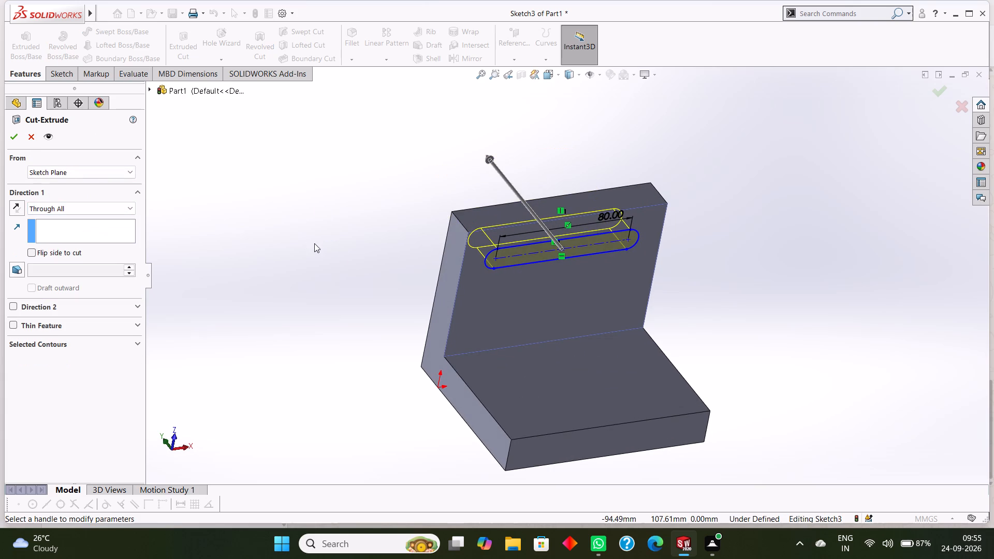
middle_drag(314, 243, 319, 284)
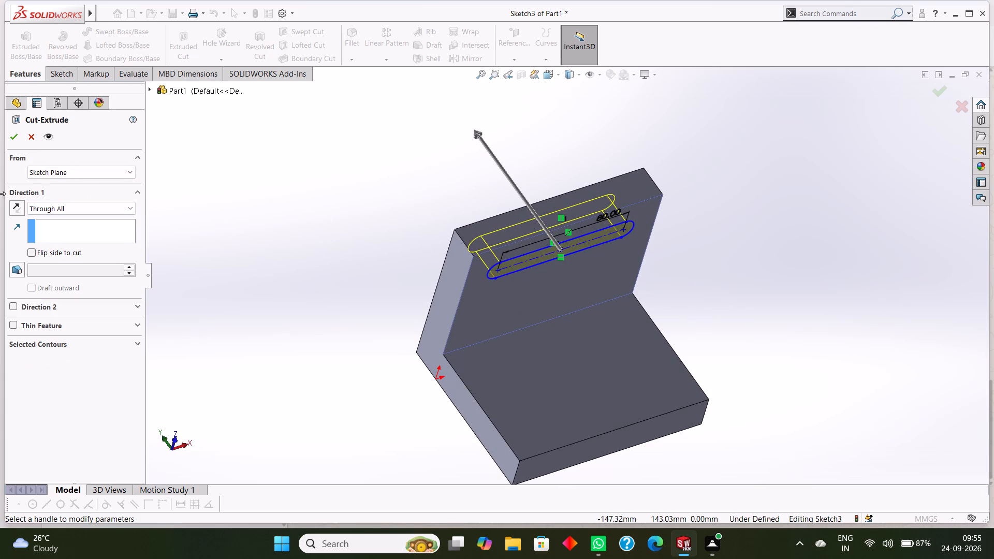
click(12, 138)
click(270, 236)
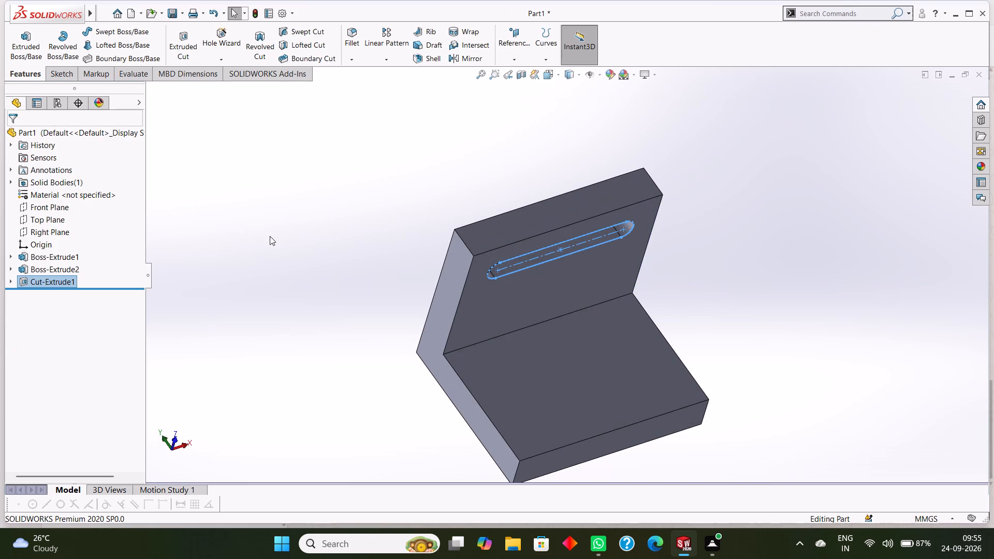
Set up a Linear Pattern of the slot cut, using the flange's side edge as Direction 1.
middle_drag(294, 256, 264, 178)
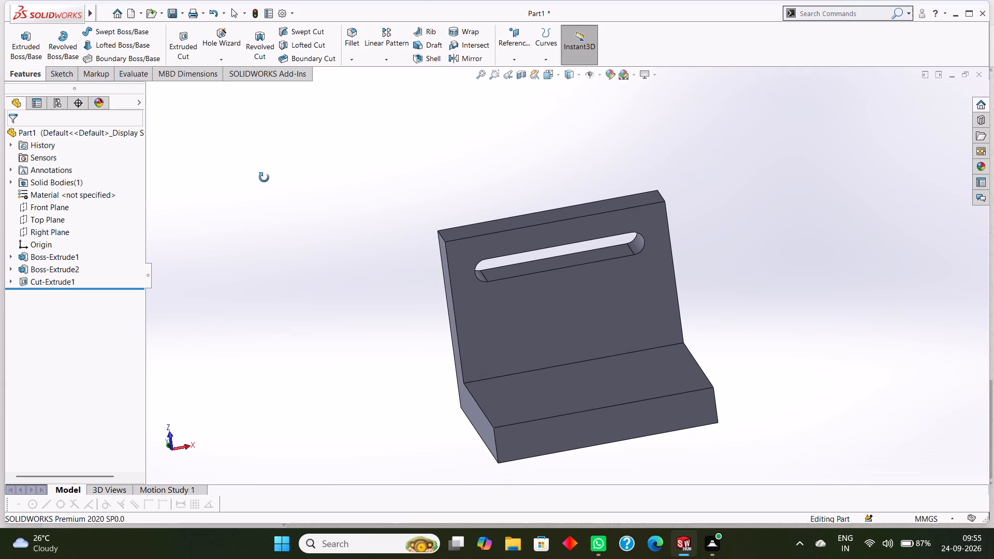
middle_drag(264, 178, 254, 163)
middle_click(254, 163)
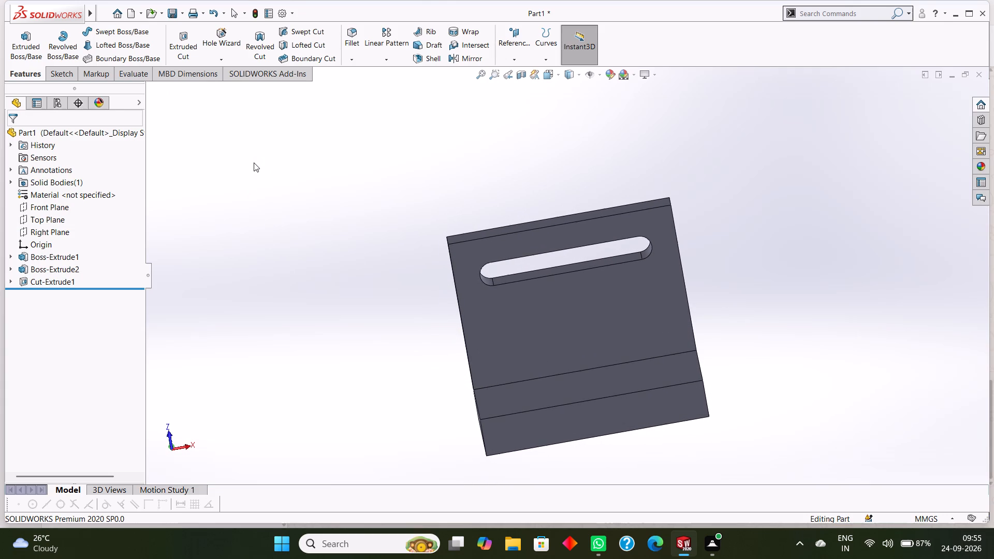
scroll(516, 277, down, 1)
scroll(465, 266, down, 2)
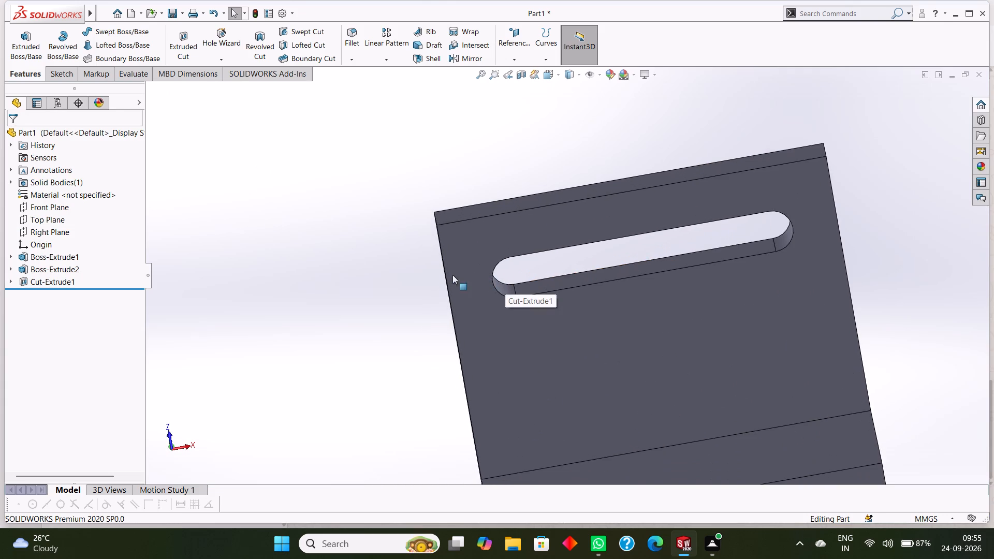
scroll(473, 279, up, 2)
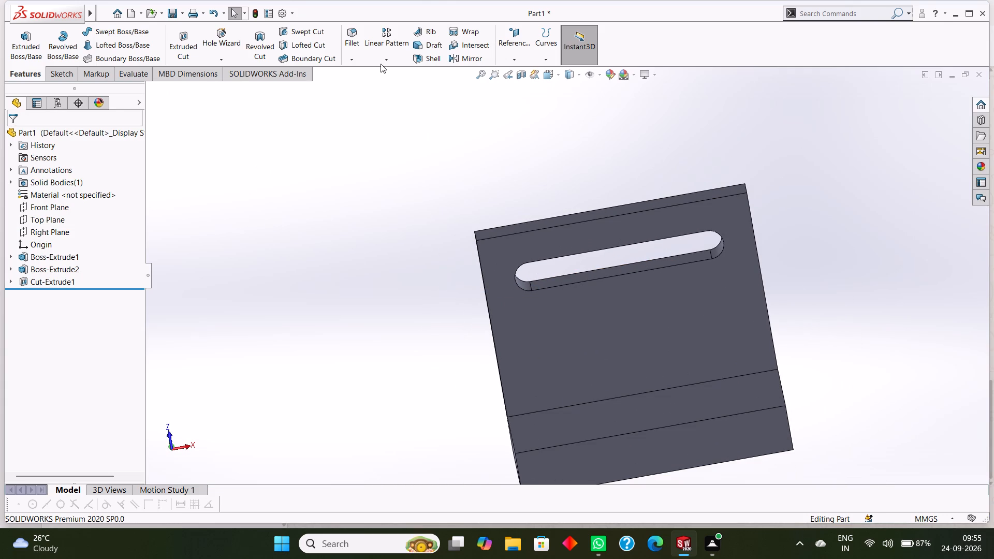
click(381, 63)
click(383, 75)
scroll(444, 215, down, 1)
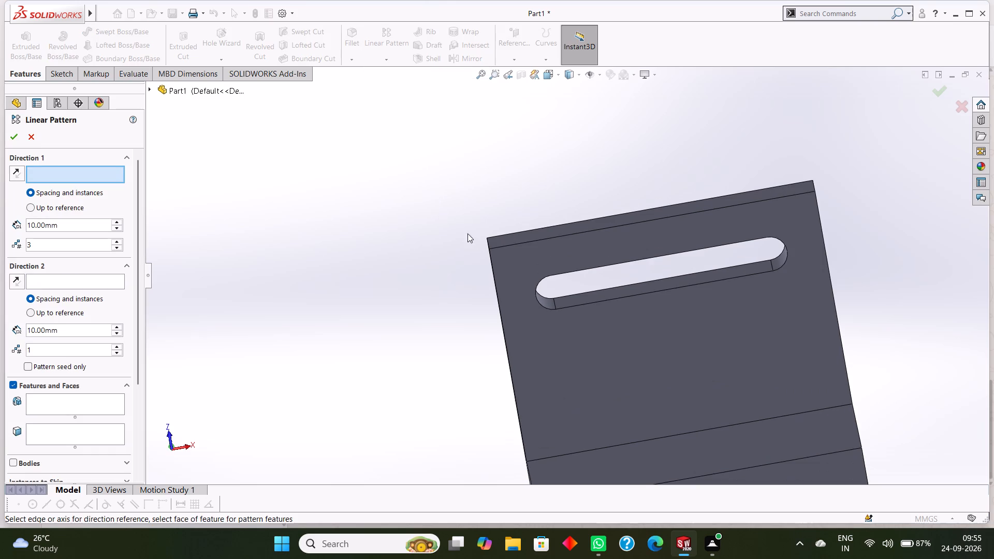
click(498, 296)
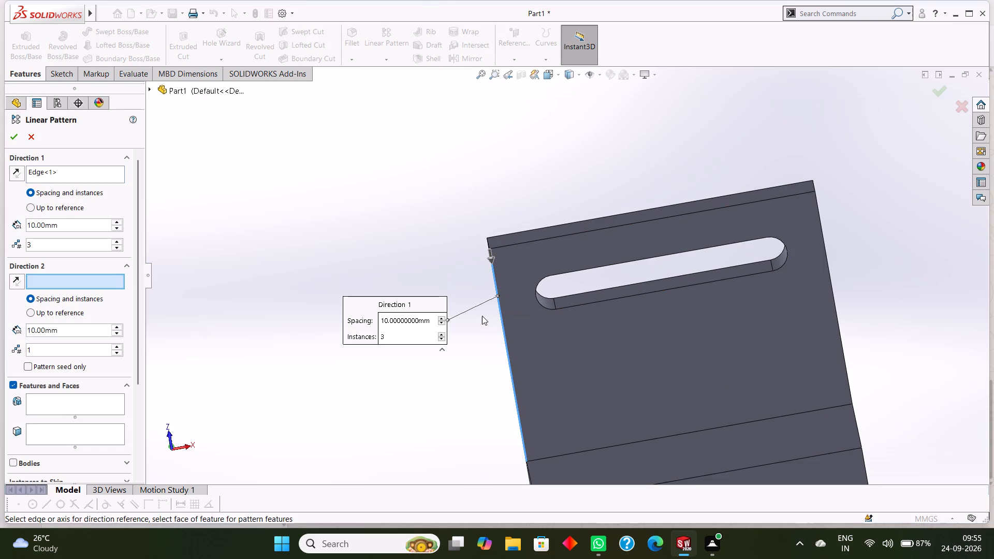
scroll(345, 264, up, 1)
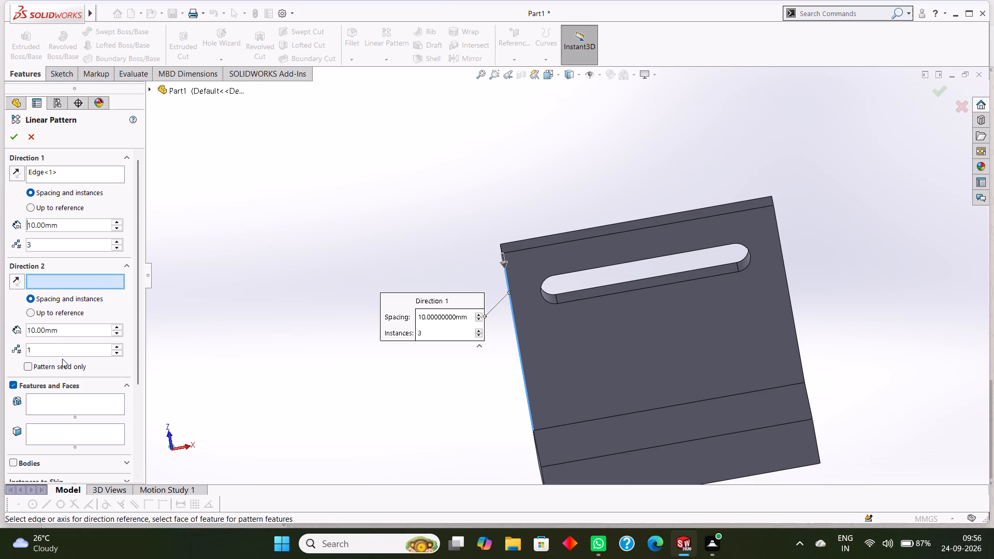
click(54, 395)
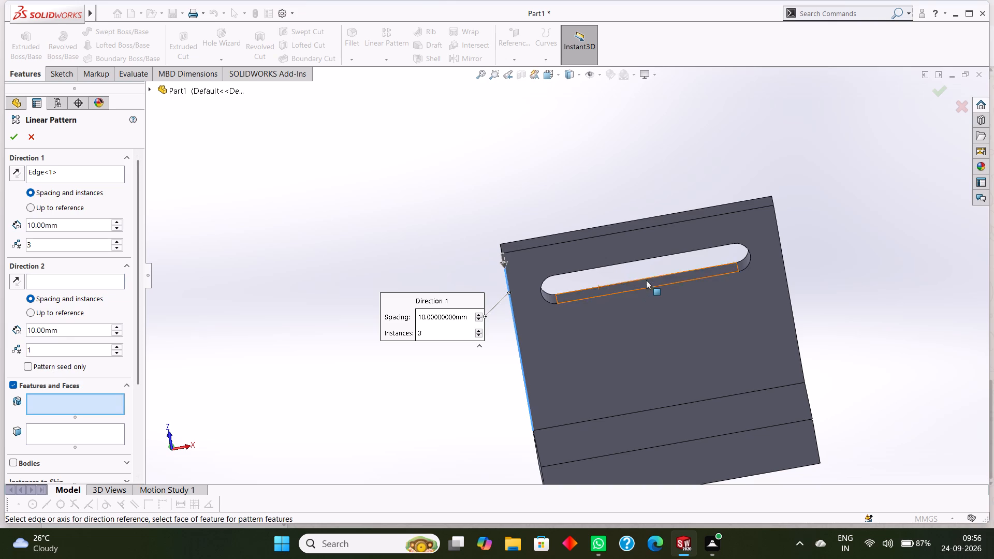
scroll(624, 283, down, 3)
click(610, 290)
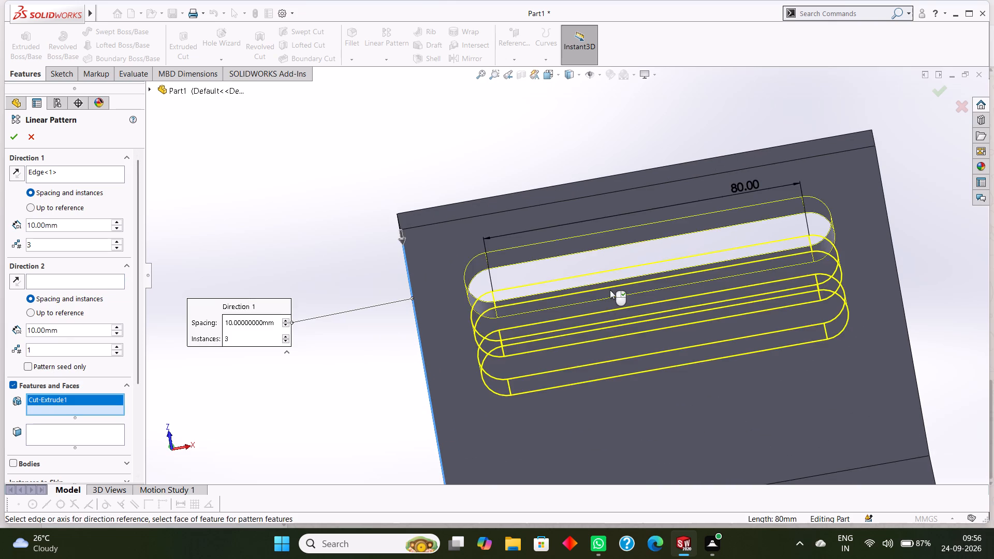
scroll(610, 290, up, 4)
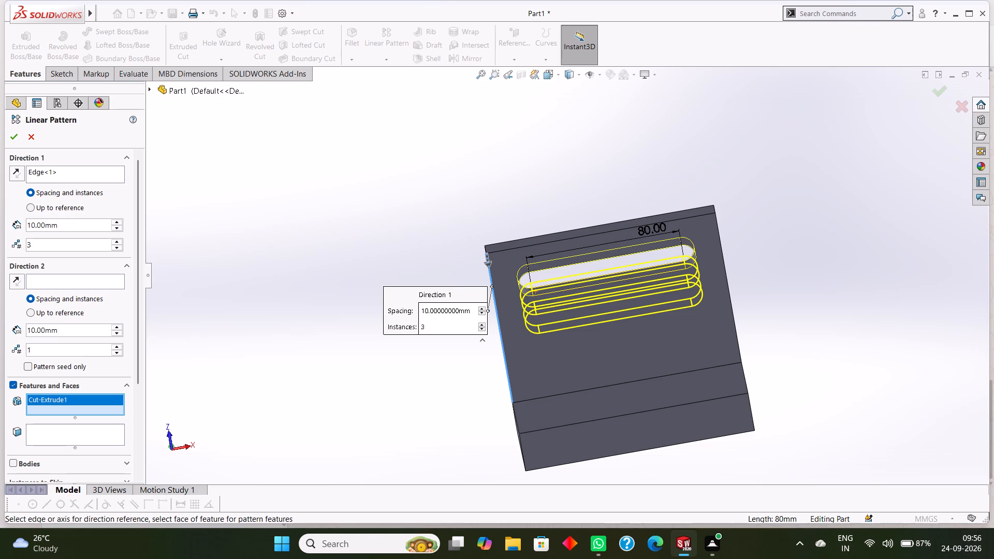
Set the slot pattern's spacing to 20 mm and create it with 3 instances down the flange.
drag(74, 227, 18, 222)
text(20)
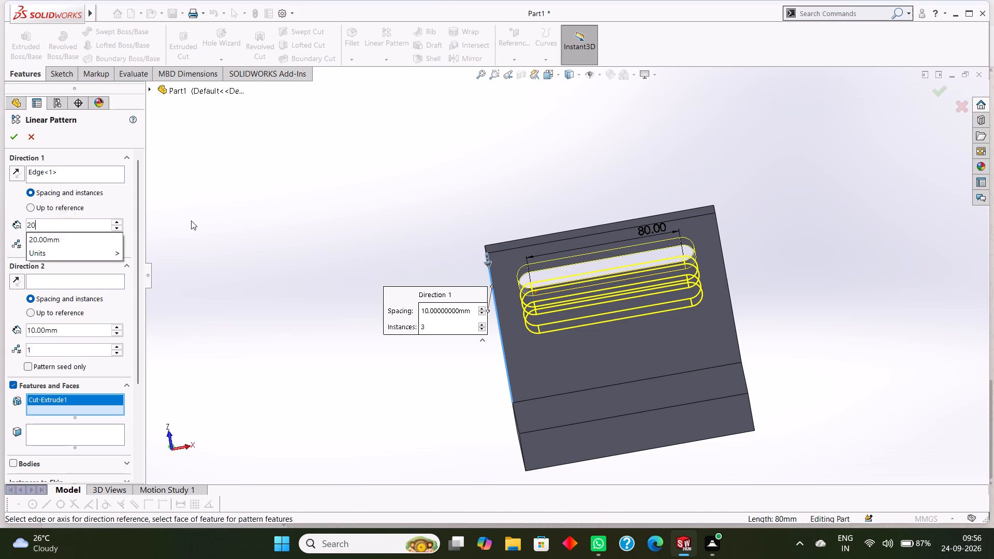
key(Return)
scroll(632, 328, down, 6)
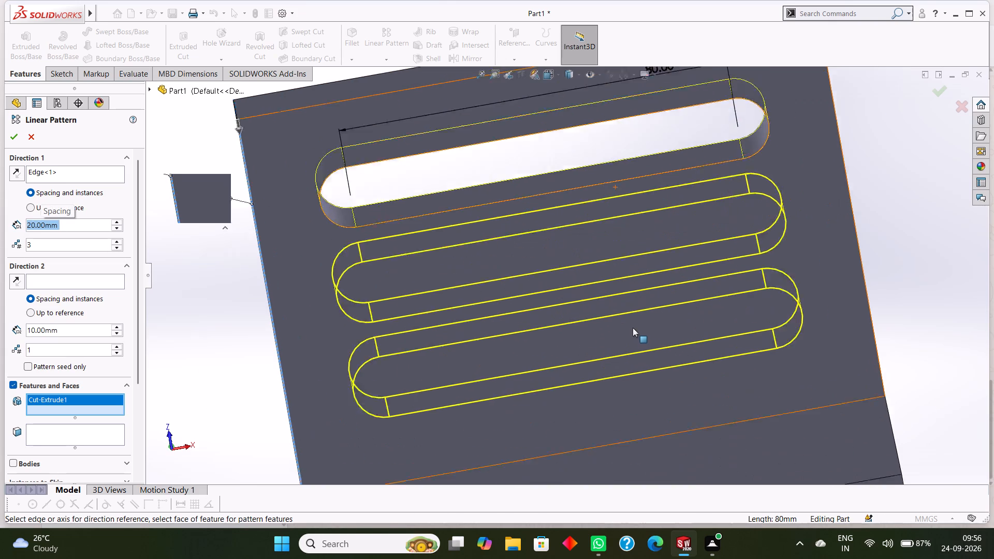
scroll(632, 322, up, 5)
scroll(516, 323, down, 2)
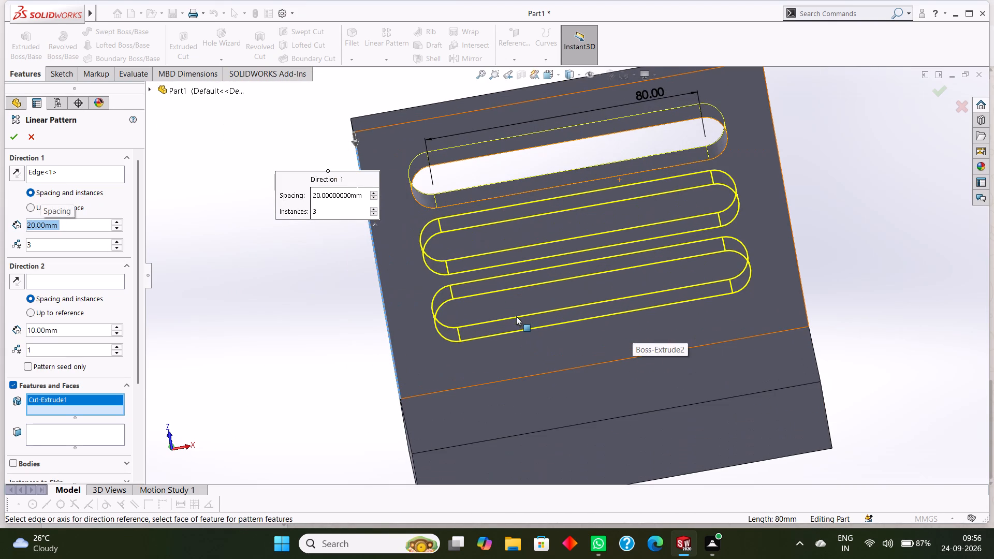
scroll(525, 306, down, 1)
scroll(528, 306, up, 2)
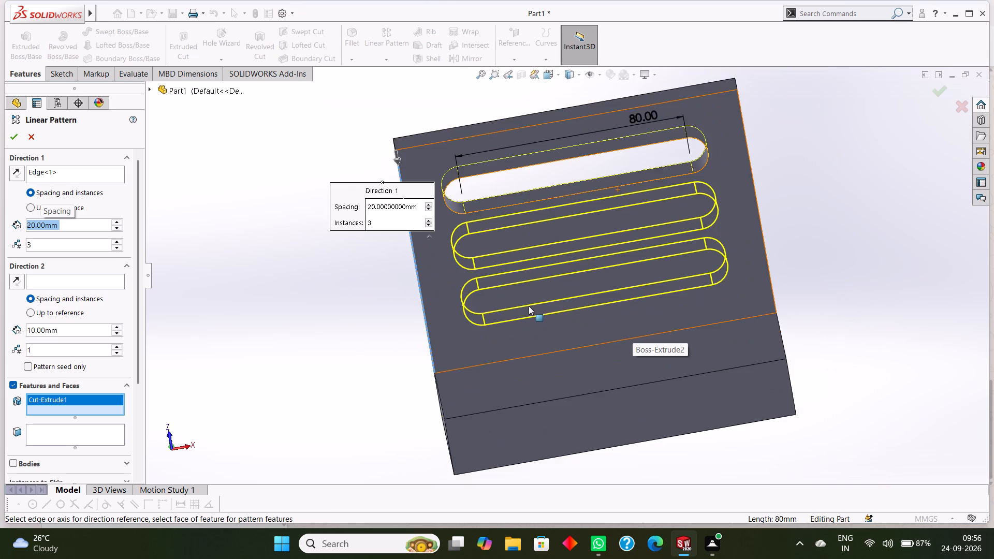
scroll(537, 308, up, 3)
scroll(388, 299, down, 4)
scroll(417, 288, up, 3)
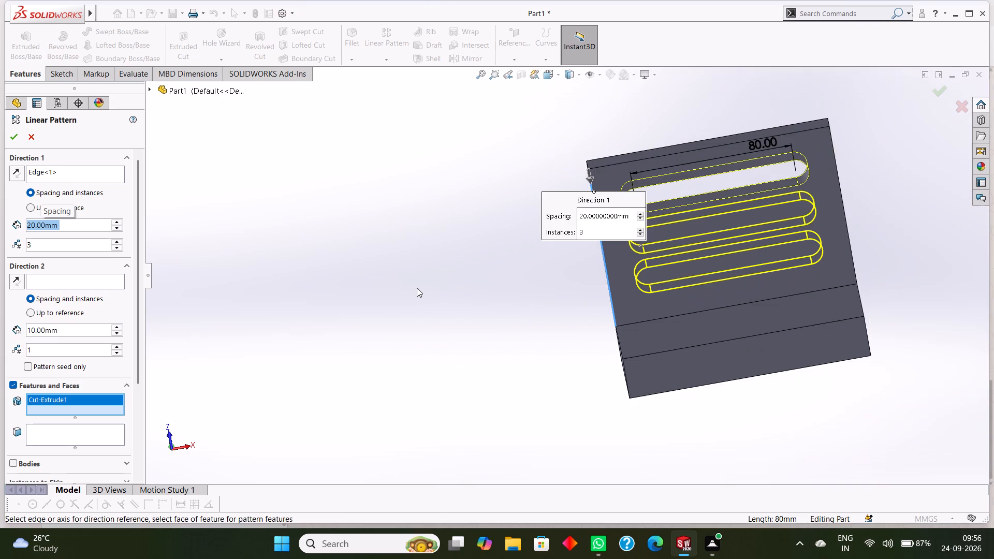
scroll(483, 220, down, 4)
scroll(467, 212, up, 2)
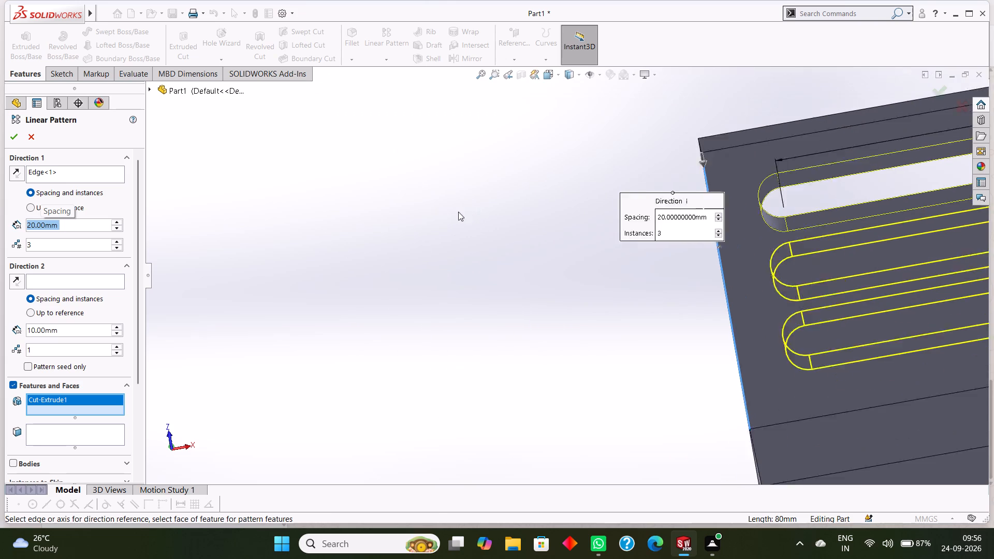
scroll(458, 212, up, 3)
scroll(788, 278, down, 4)
scroll(707, 276, down, 1)
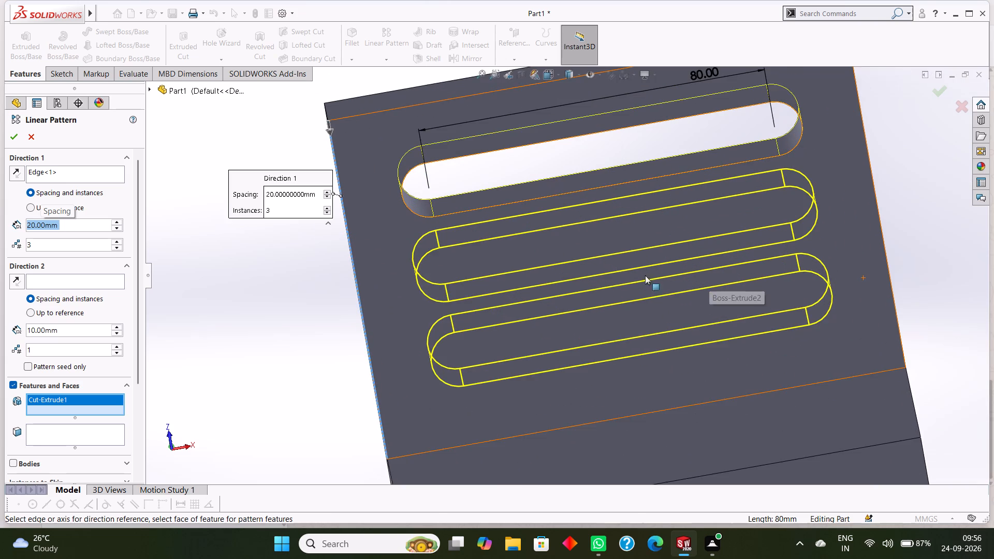
scroll(594, 261, down, 2)
scroll(594, 261, up, 3)
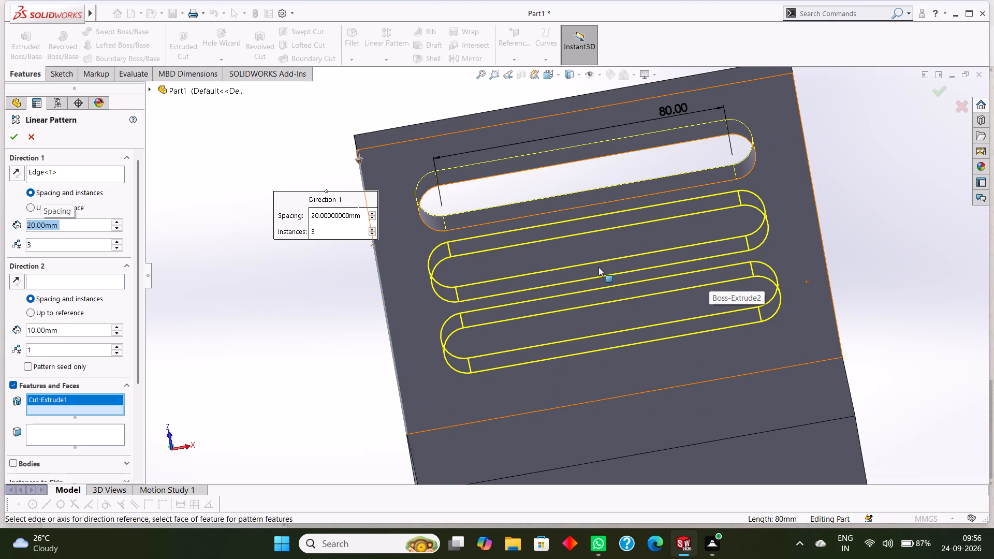
click(10, 138)
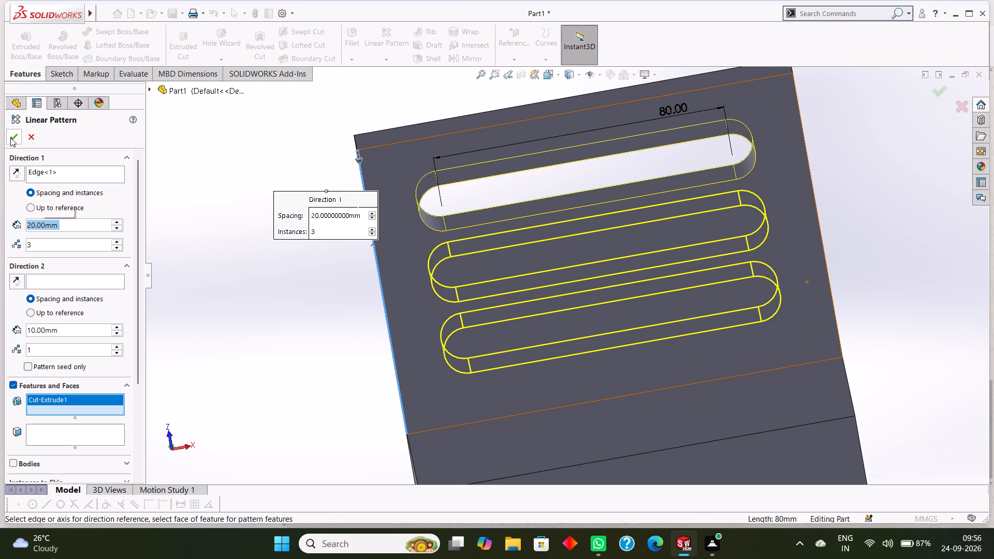
Fillet the inside corner edge between the flange and the base plate with a symmetric 20 mm radius.
middle_drag(253, 302, 252, 300)
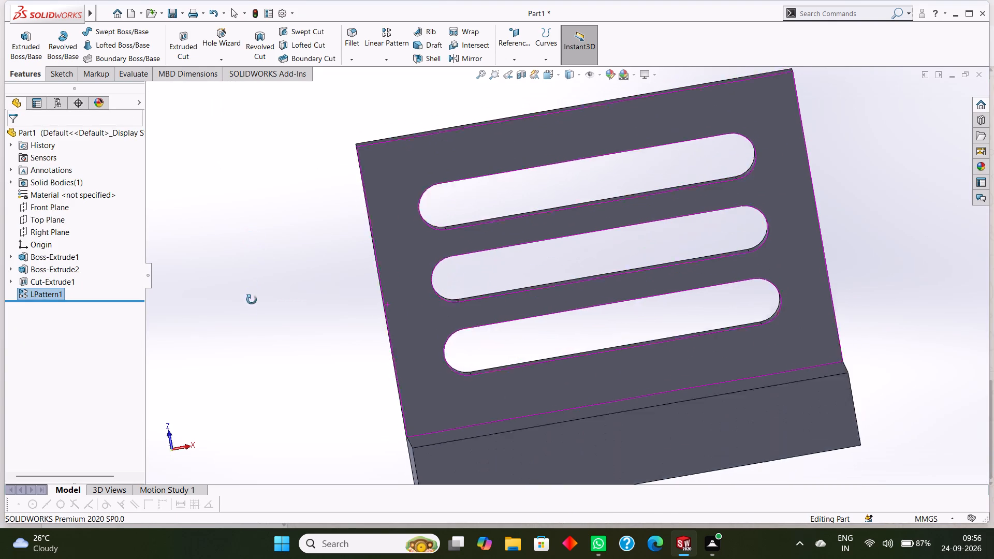
middle_drag(252, 300, 261, 334)
scroll(261, 321, up, 1)
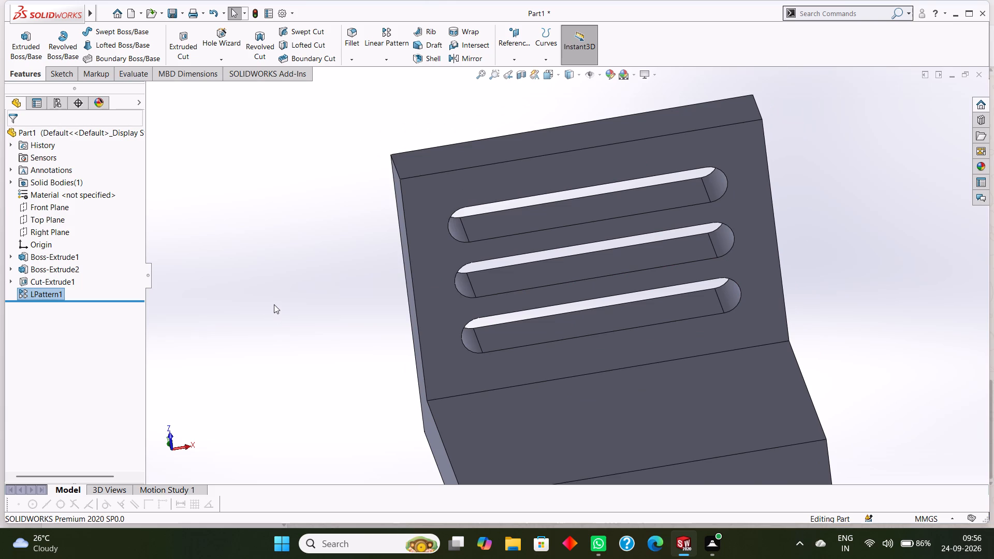
scroll(274, 304, up, 1)
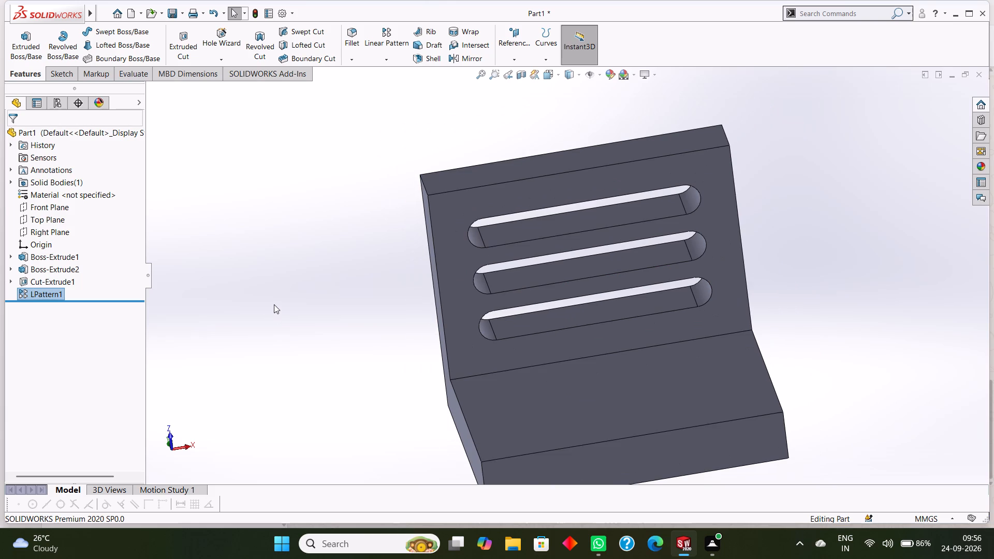
scroll(274, 304, down, 1)
scroll(274, 304, up, 2)
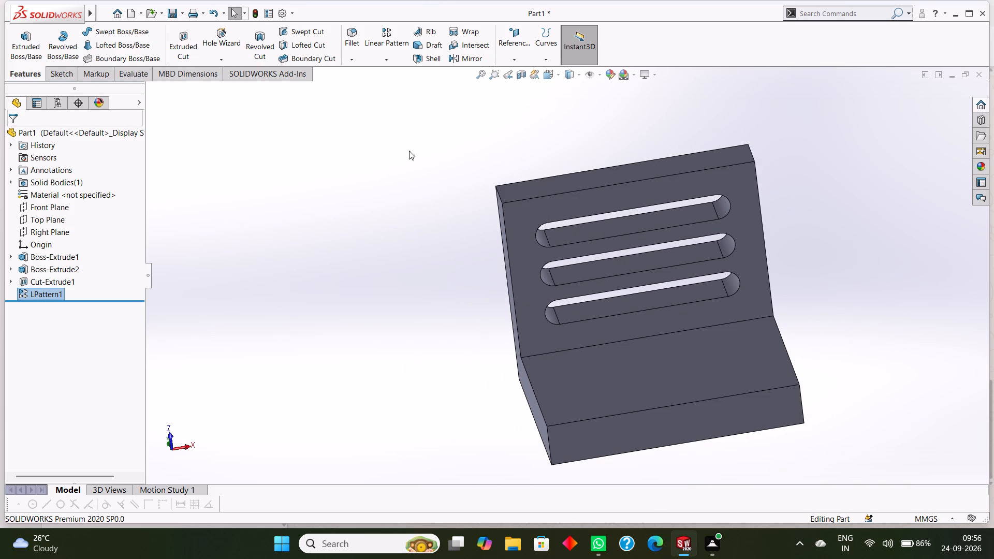
click(355, 60)
click(358, 71)
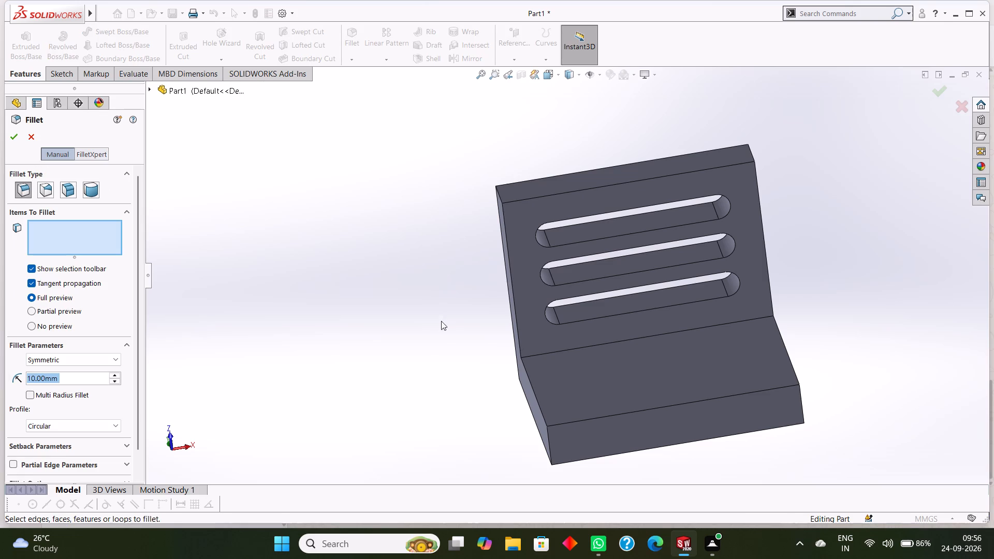
scroll(622, 342, down, 4)
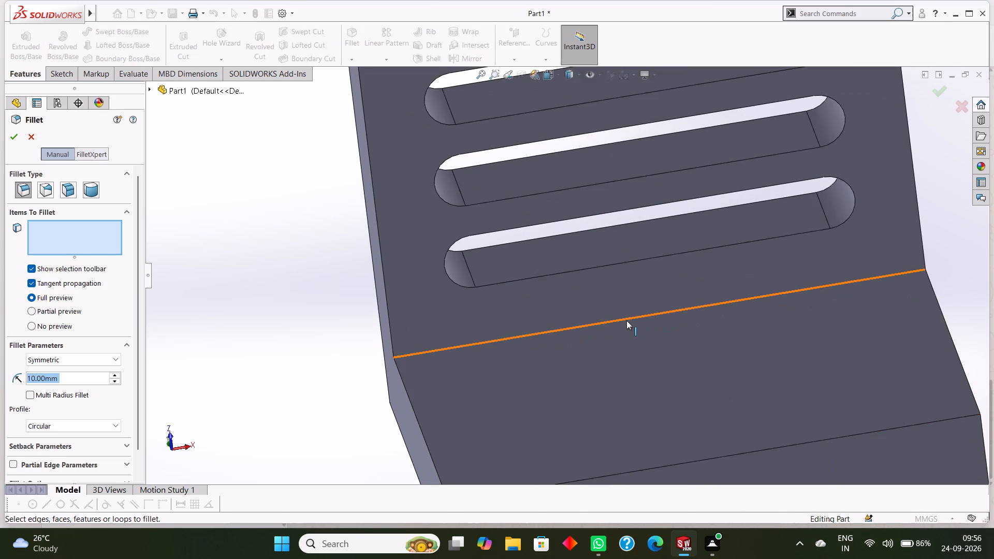
text(20)
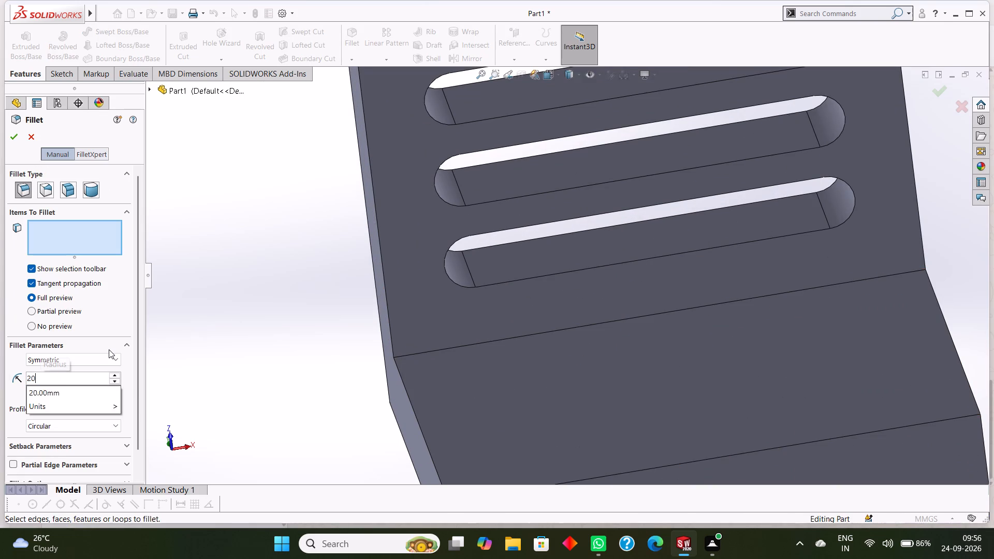
key(Return)
scroll(470, 367, up, 2)
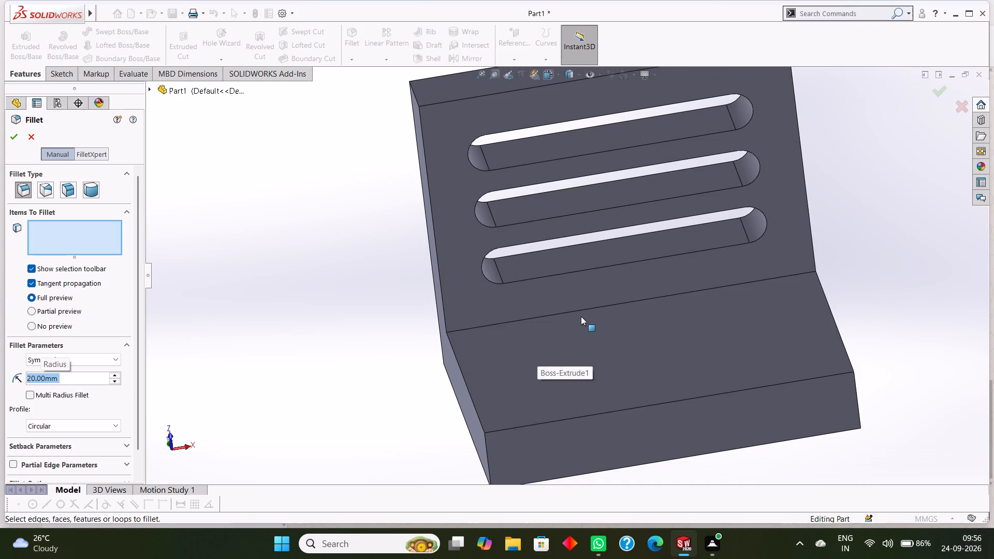
click(583, 311)
scroll(550, 320, up, 2)
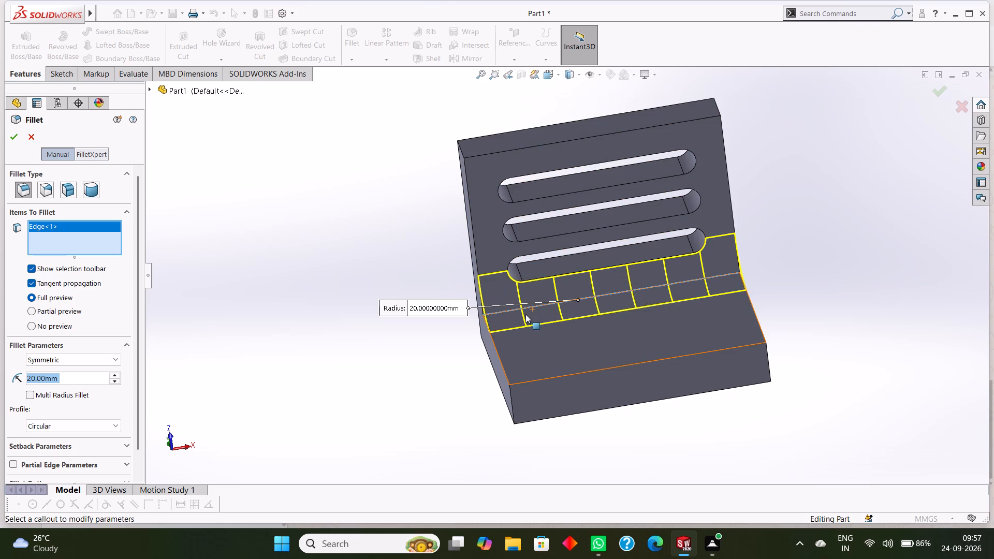
scroll(527, 312, down, 5)
scroll(593, 277, down, 2)
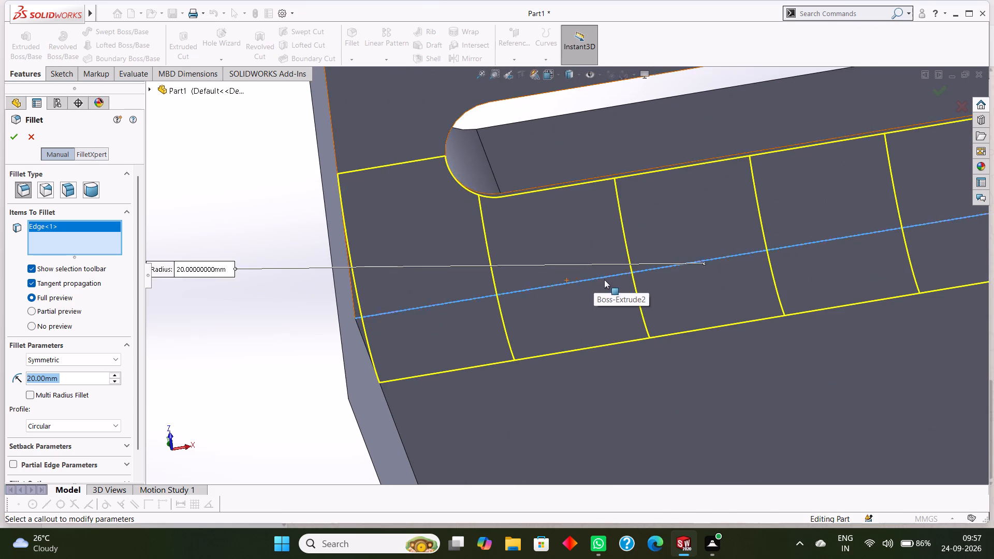
scroll(605, 279, up, 3)
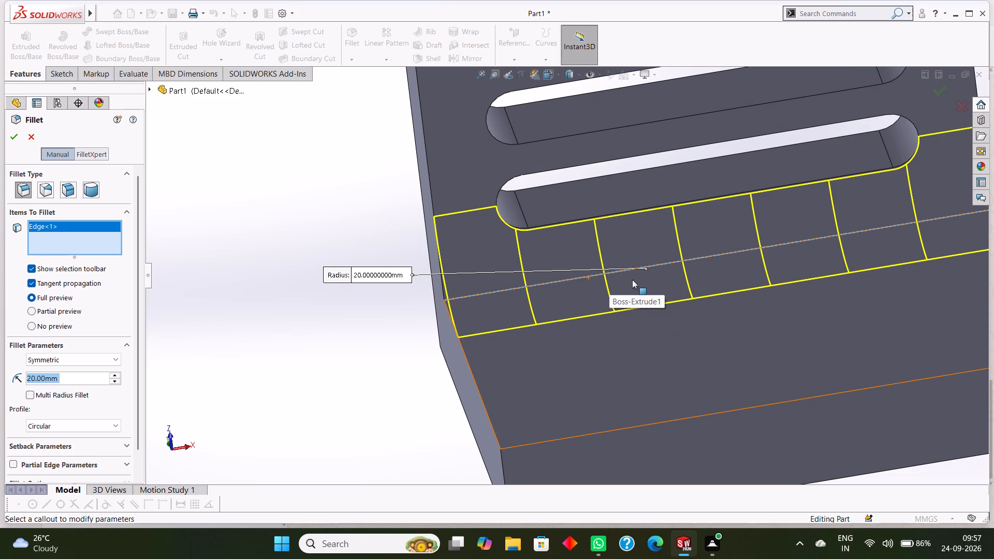
scroll(632, 280, up, 1)
scroll(729, 276, up, 2)
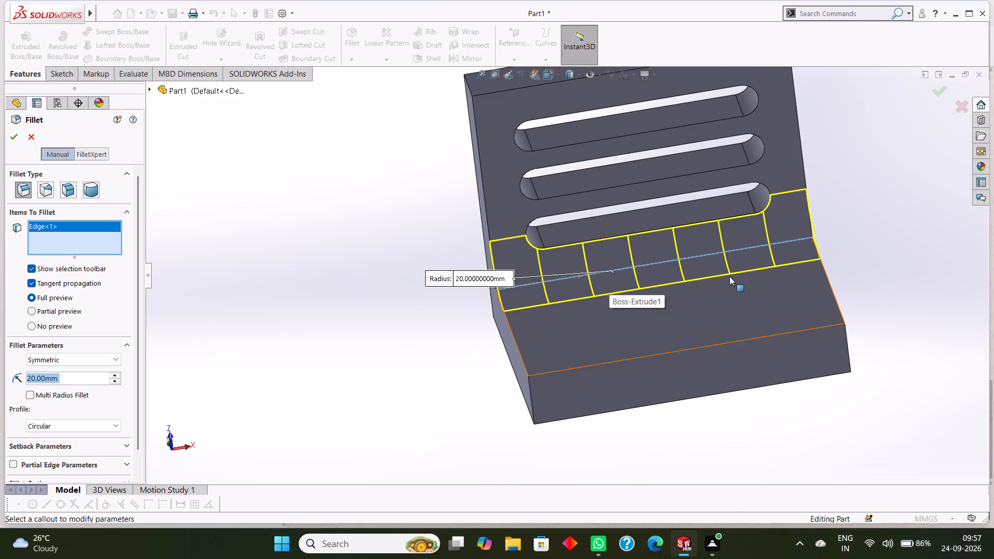
scroll(521, 120, up, 2)
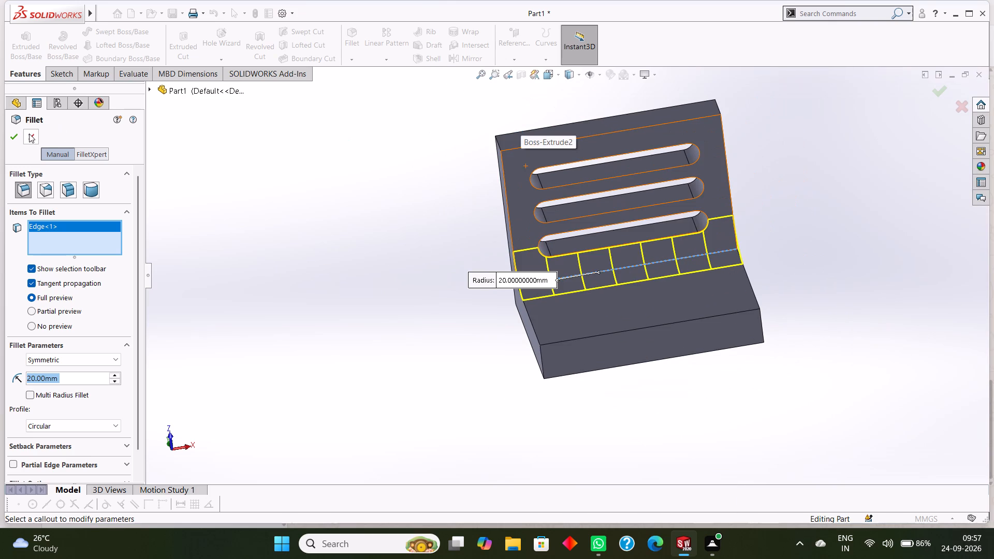
click(6, 136)
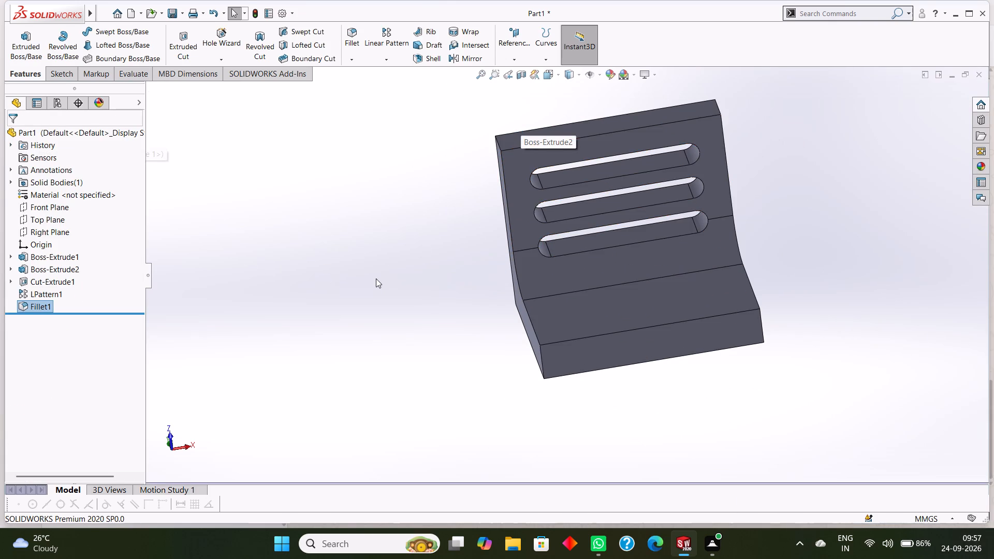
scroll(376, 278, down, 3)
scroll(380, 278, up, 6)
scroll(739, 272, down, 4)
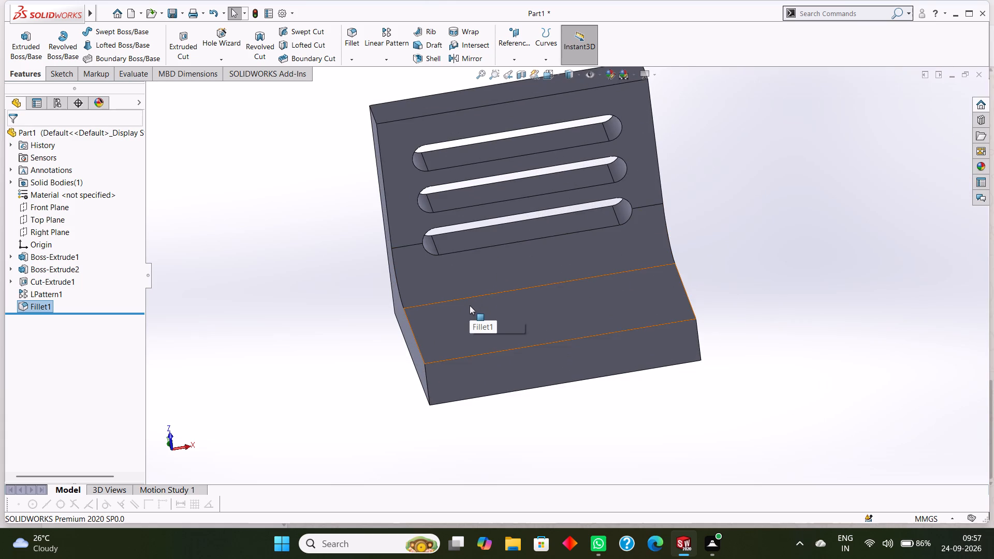
Undo the 20 mm fillet on the inside corner between the flange and the base plate.
key(Escape)
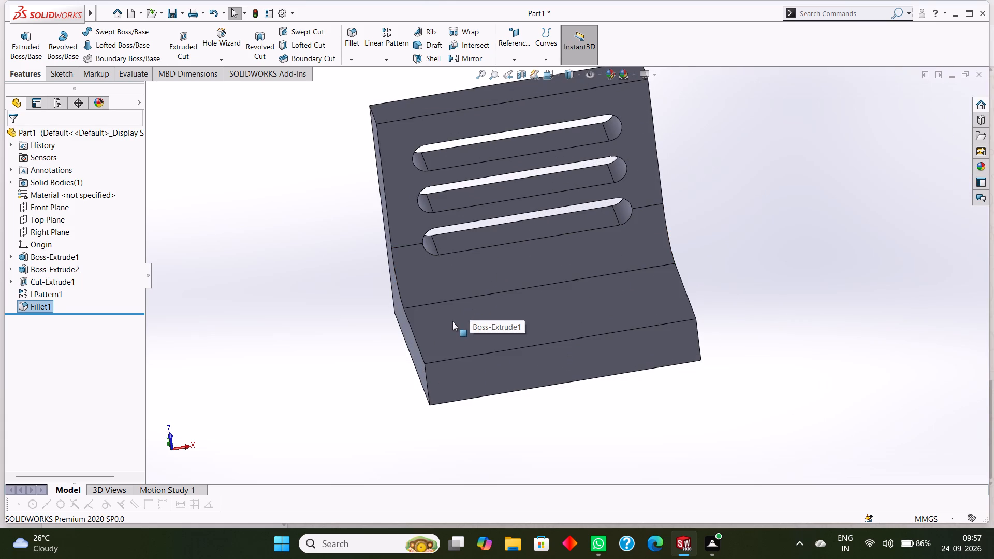
key(ctrl+z)
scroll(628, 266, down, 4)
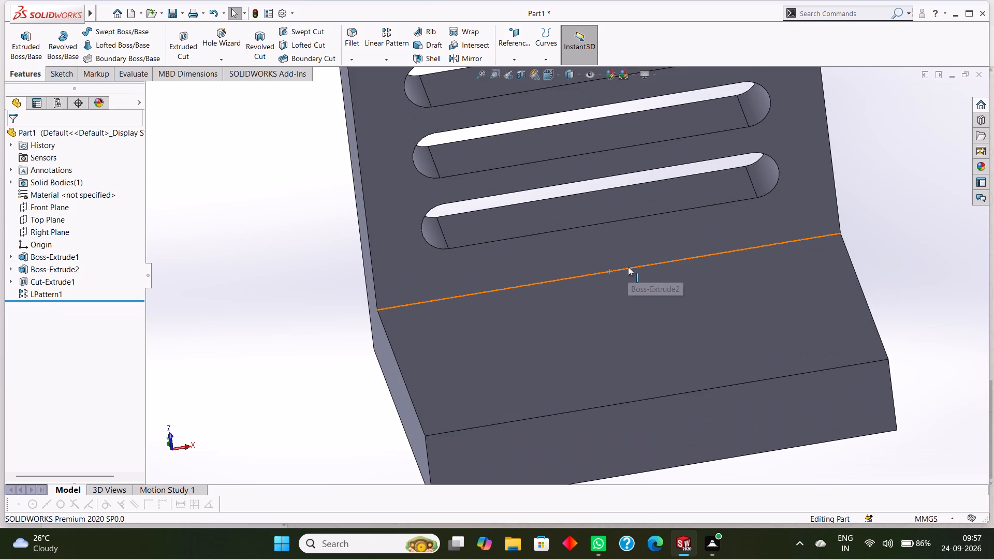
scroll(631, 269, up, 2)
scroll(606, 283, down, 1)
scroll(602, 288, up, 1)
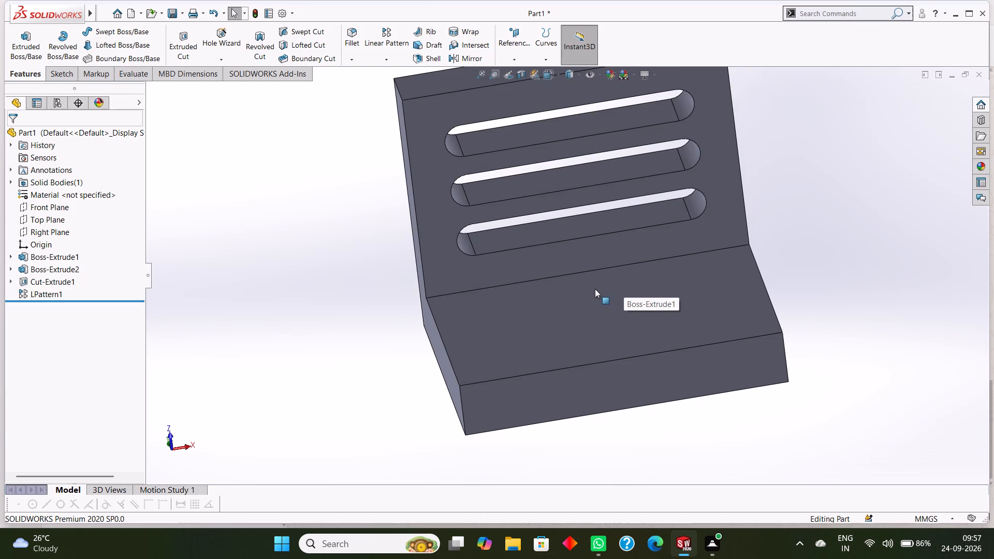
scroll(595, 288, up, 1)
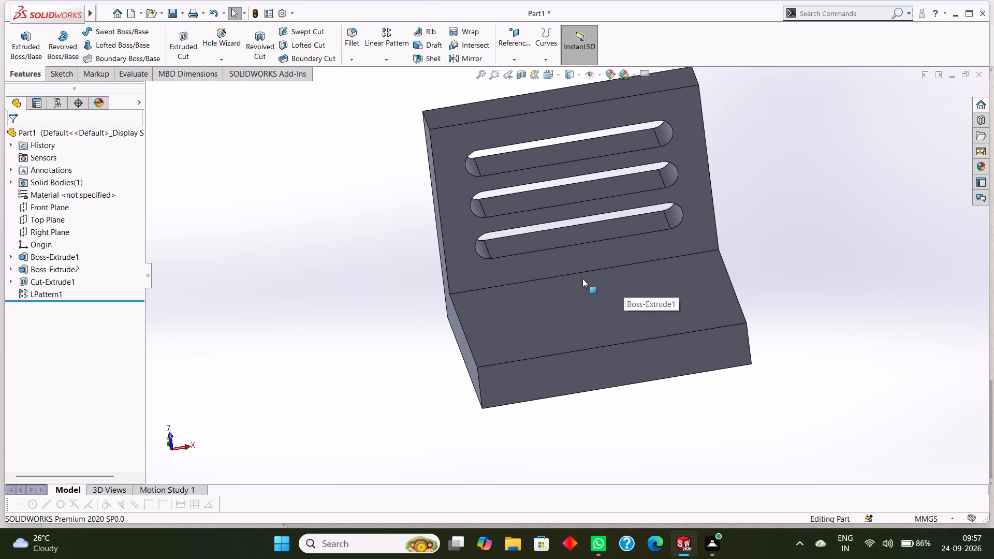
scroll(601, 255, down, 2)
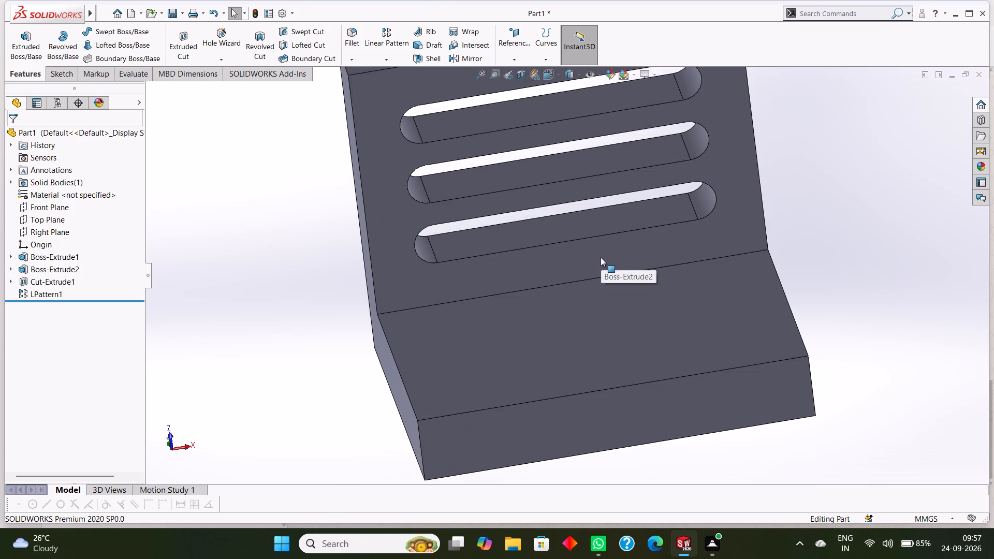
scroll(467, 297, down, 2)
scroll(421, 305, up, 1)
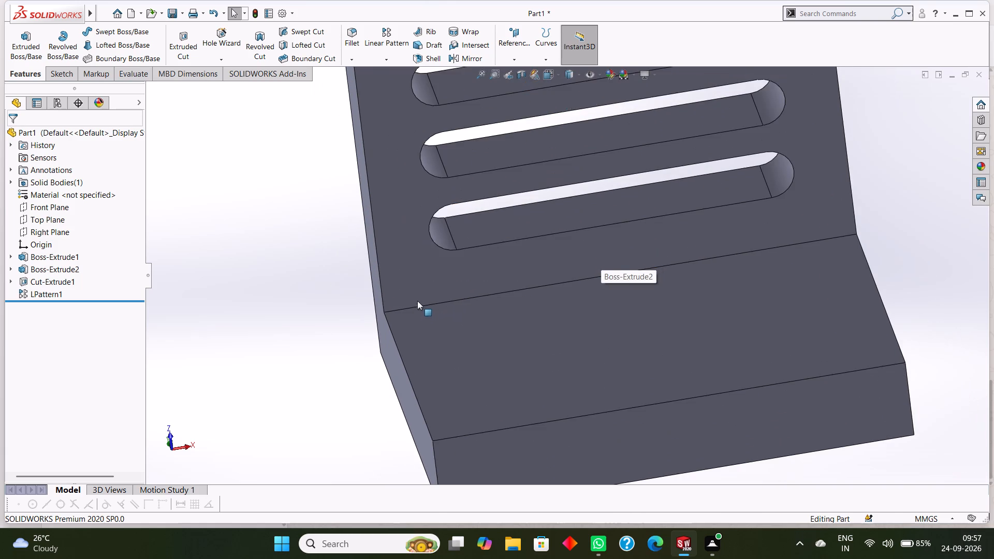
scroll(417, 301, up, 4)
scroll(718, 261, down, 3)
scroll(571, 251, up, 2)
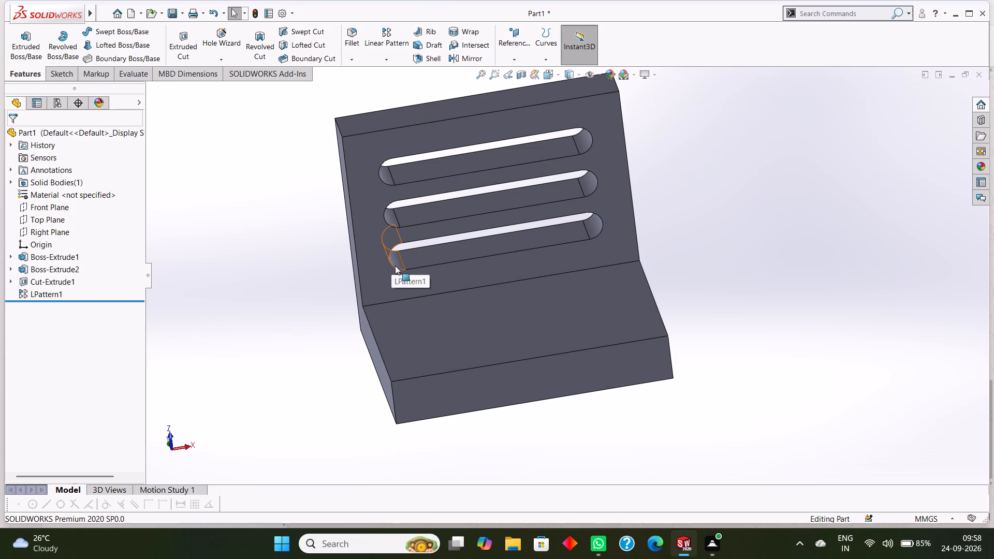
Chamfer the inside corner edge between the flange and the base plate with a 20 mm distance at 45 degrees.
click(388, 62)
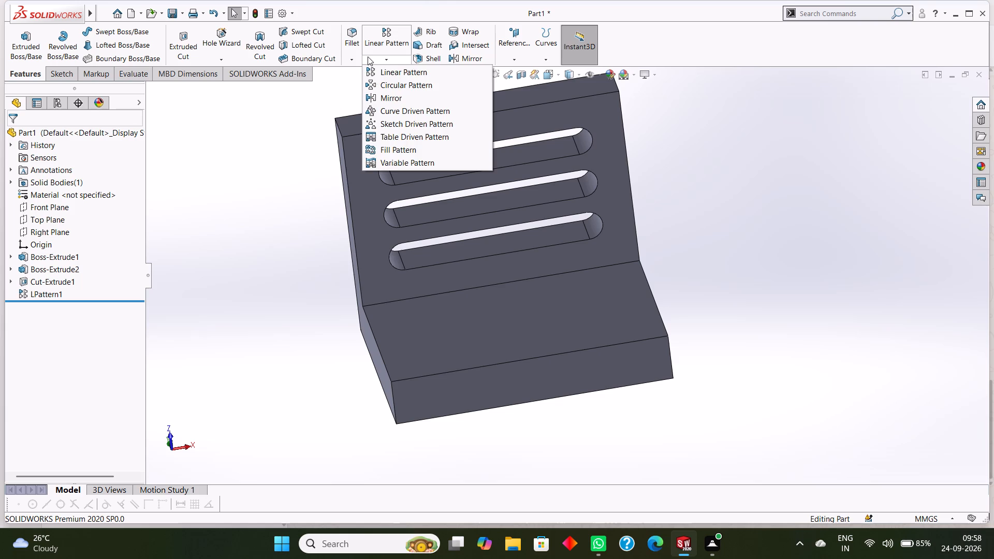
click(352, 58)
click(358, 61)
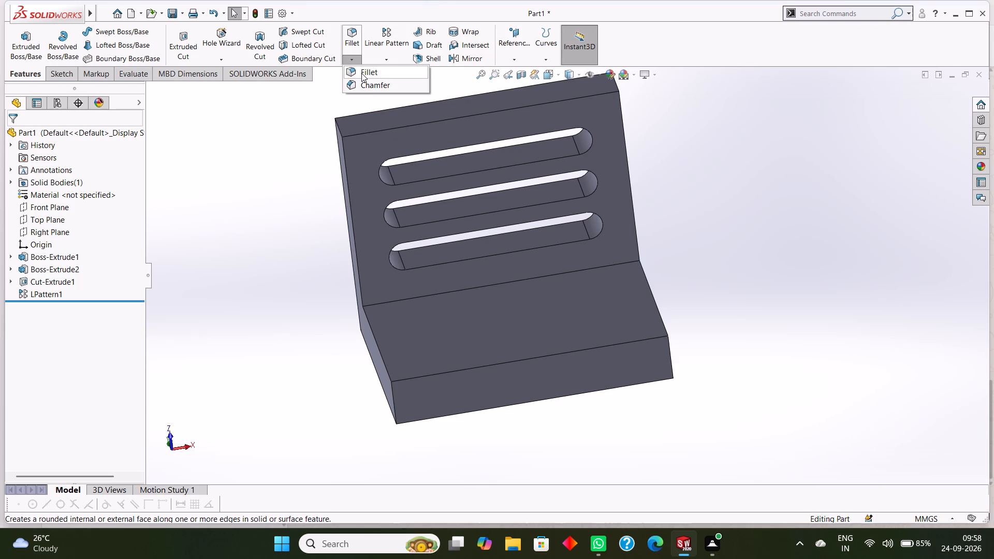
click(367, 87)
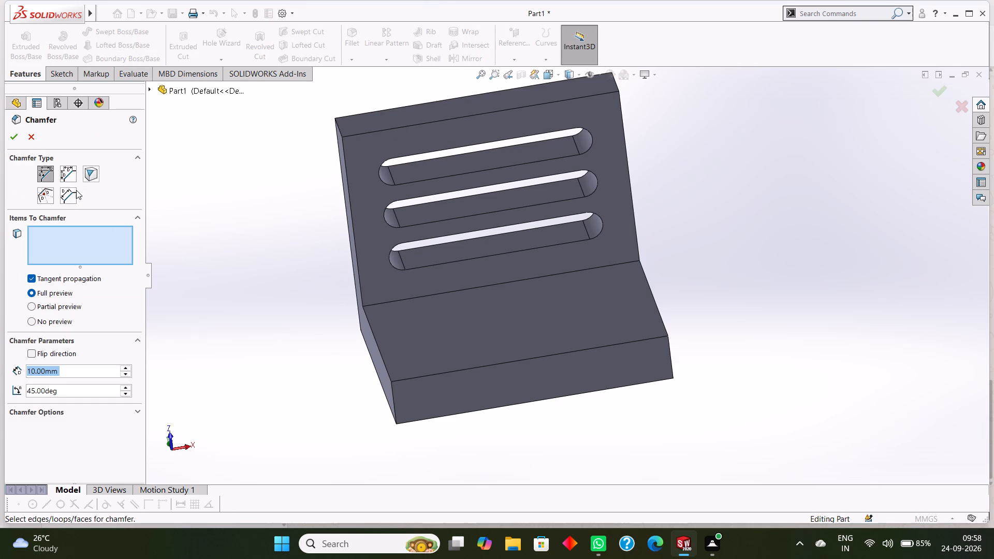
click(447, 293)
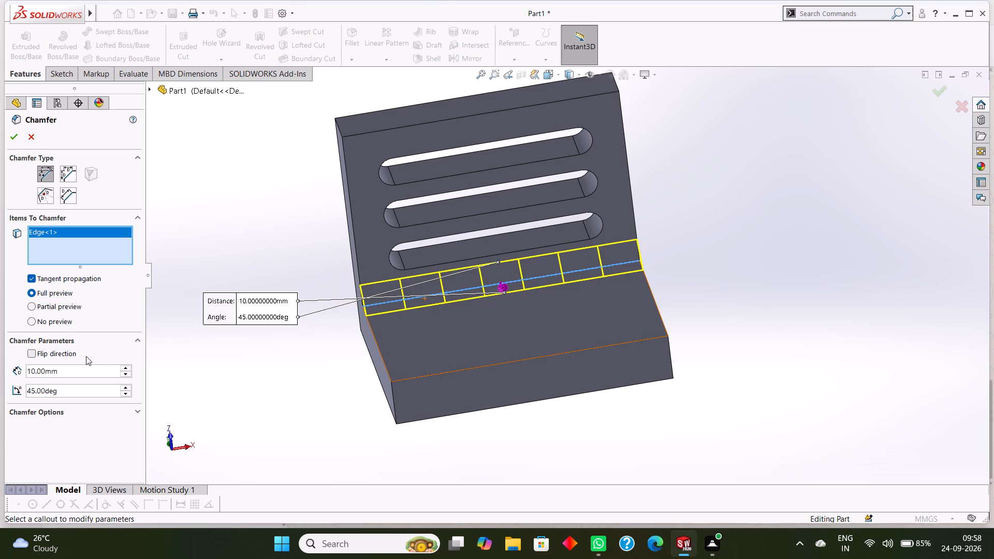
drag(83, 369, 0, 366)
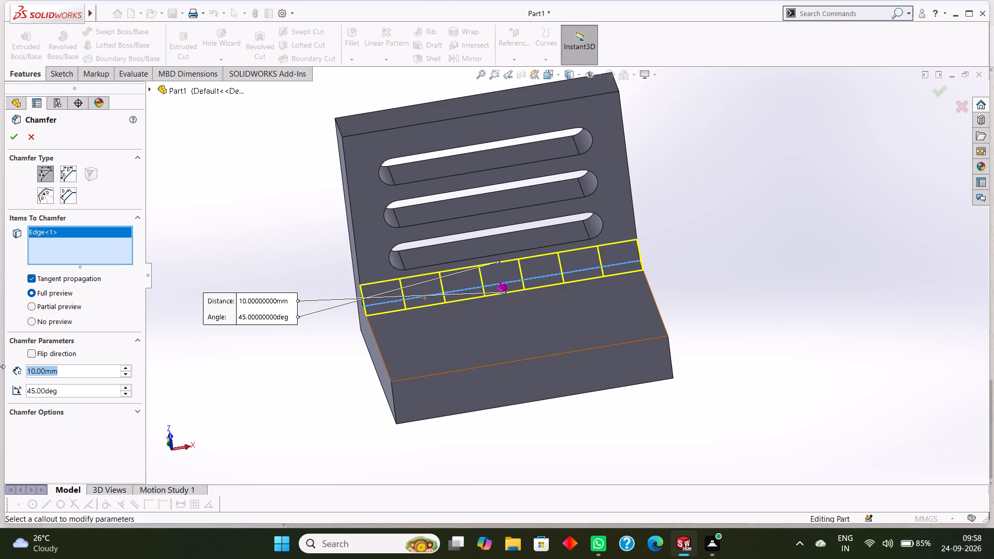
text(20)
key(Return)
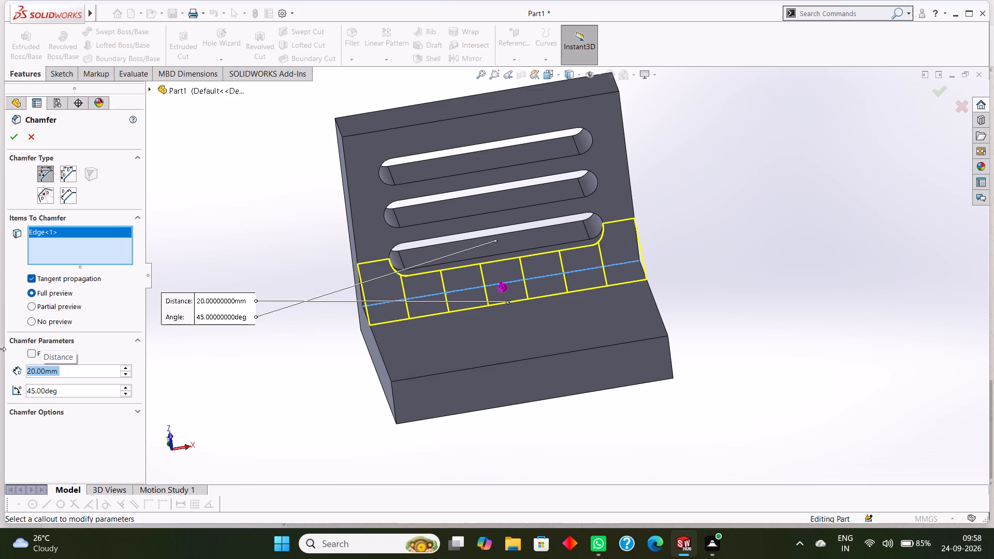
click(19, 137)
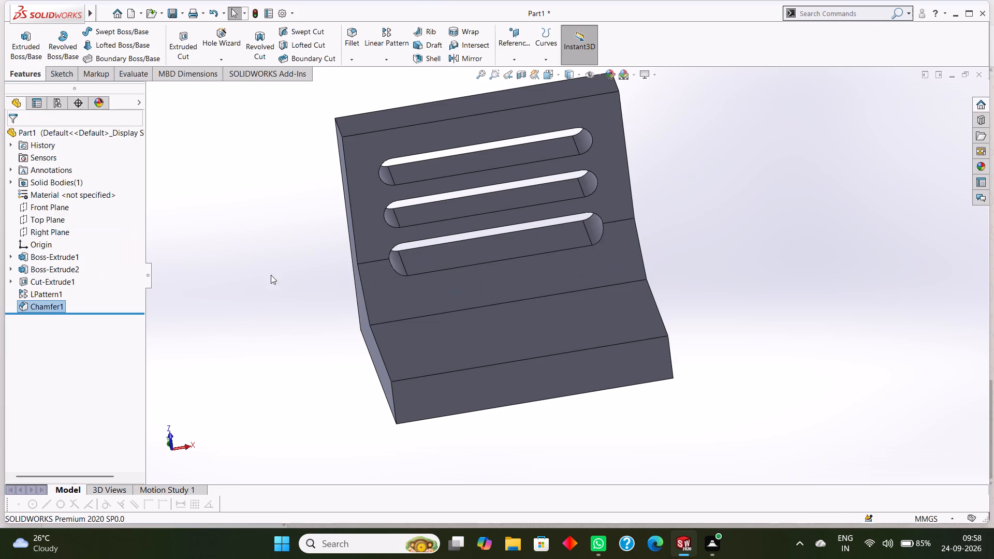
Examine the chamfered inside corner and where it meets the lowest slot from the bracket's side.
middle_drag(728, 327, 776, 313)
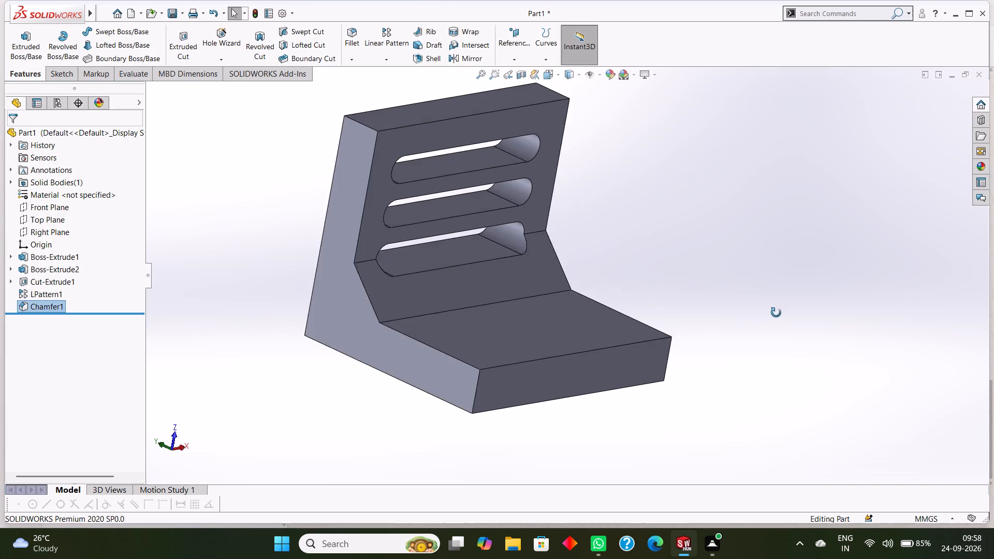
middle_drag(776, 313, 785, 292)
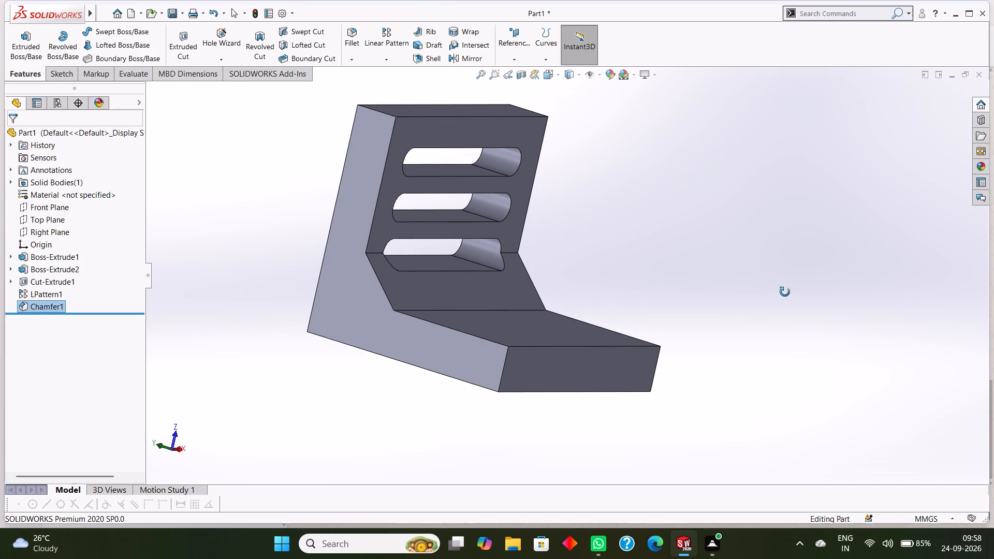
middle_drag(785, 292, 786, 295)
middle_click(786, 295)
middle_click(786, 295)
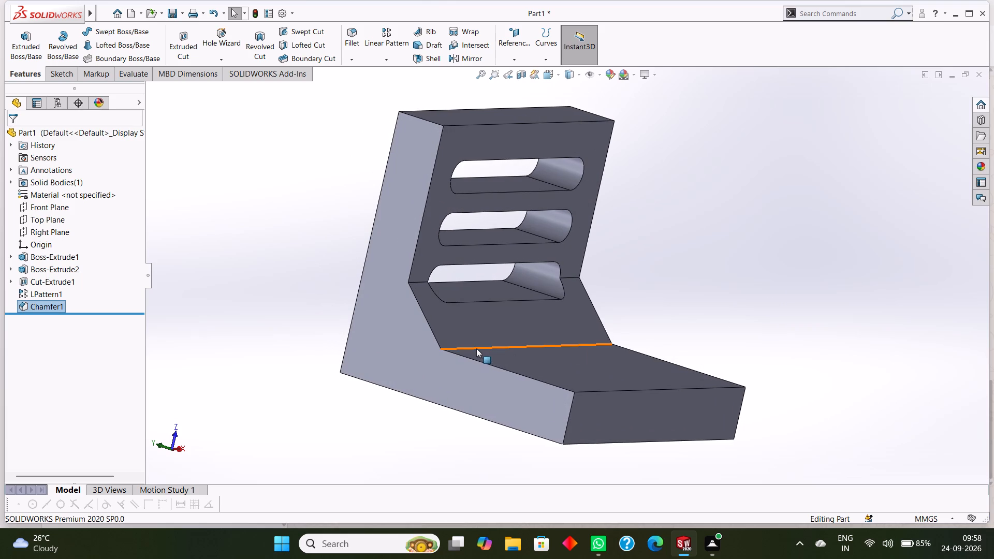
scroll(476, 348, down, 4)
scroll(542, 345, down, 2)
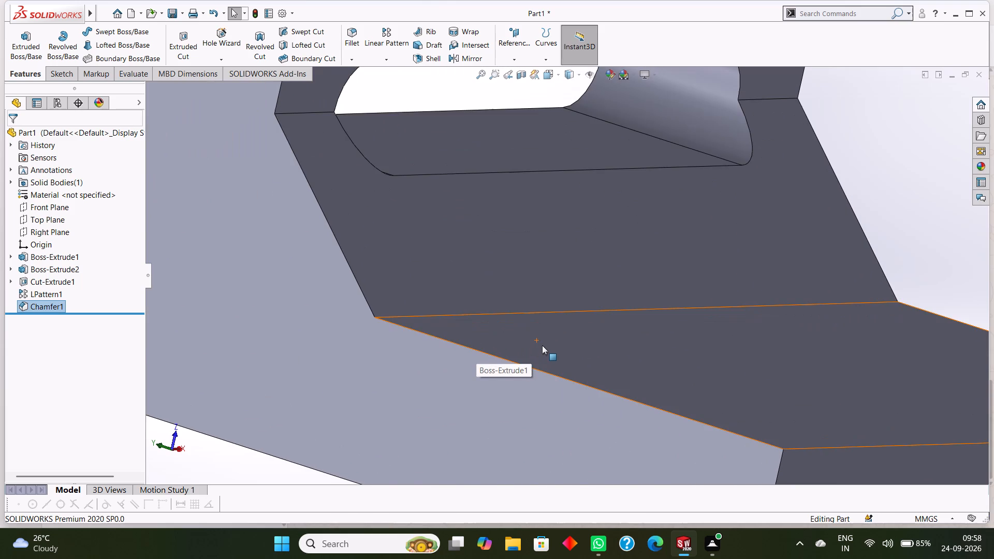
scroll(542, 345, up, 6)
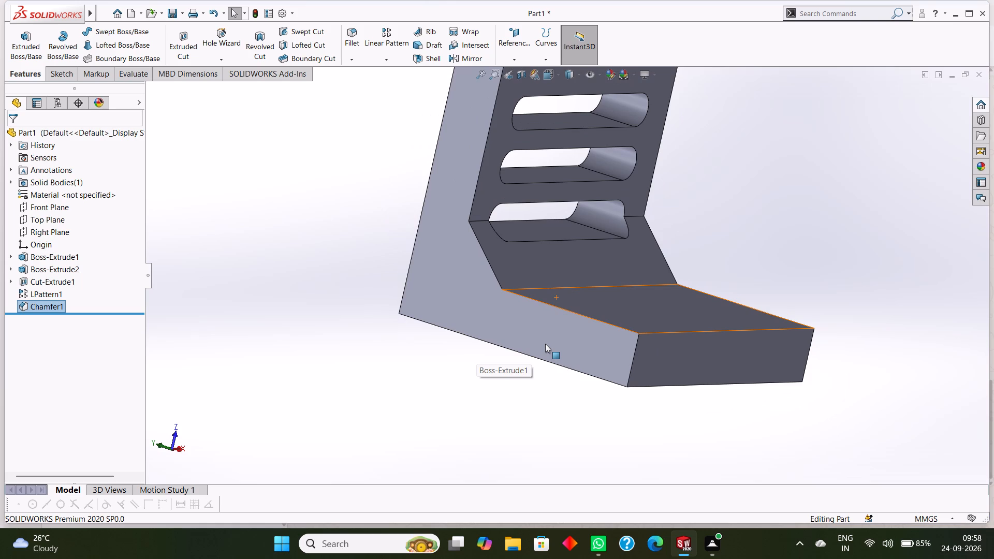
scroll(545, 344, up, 1)
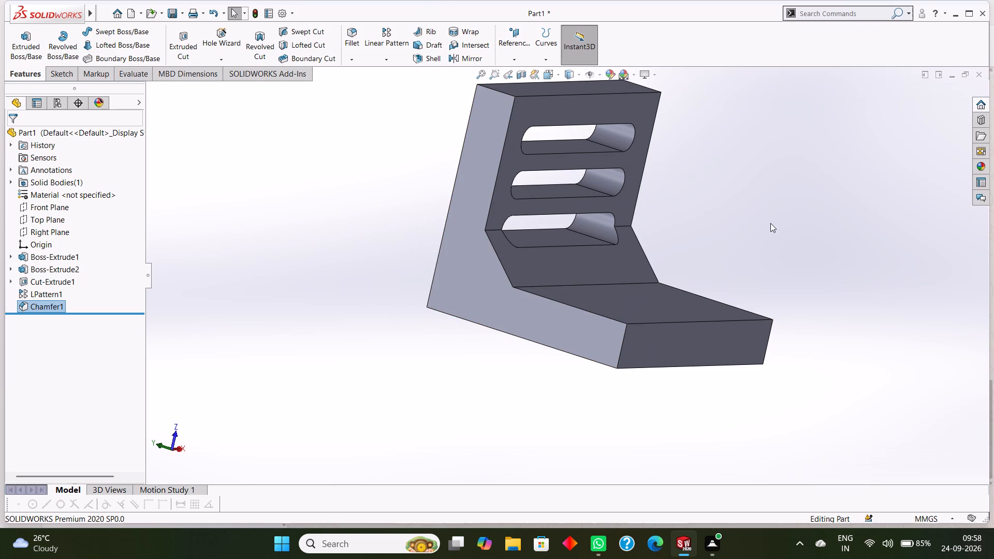
scroll(770, 225, up, 1)
scroll(765, 226, down, 2)
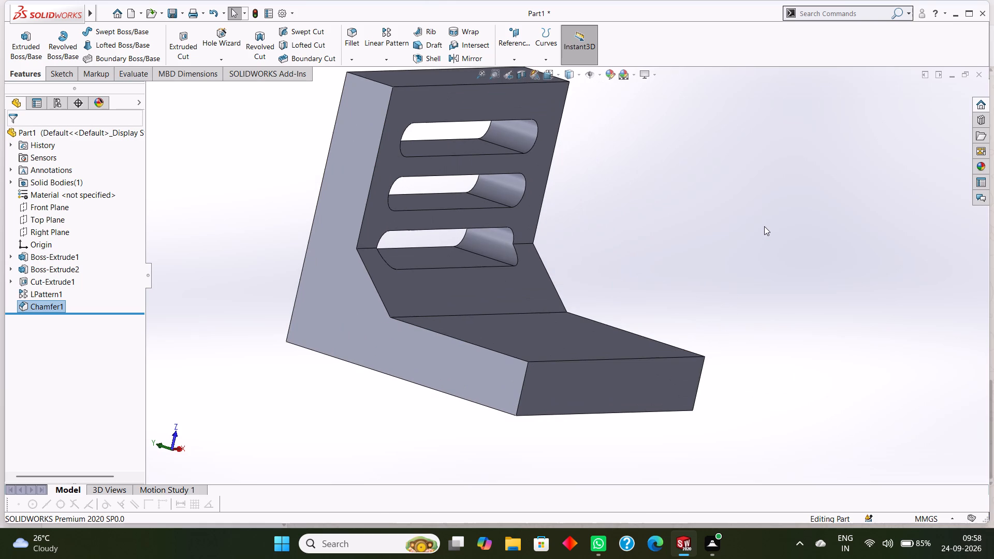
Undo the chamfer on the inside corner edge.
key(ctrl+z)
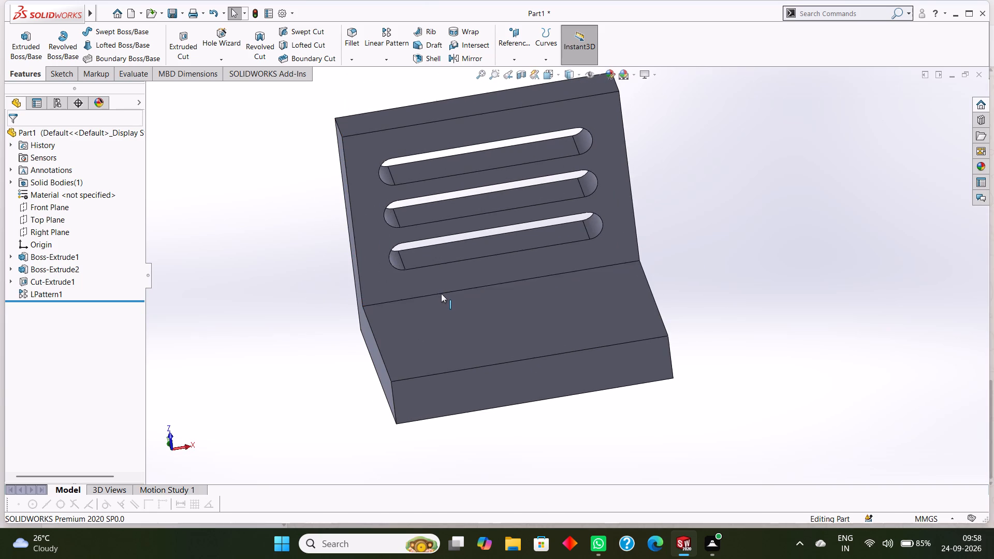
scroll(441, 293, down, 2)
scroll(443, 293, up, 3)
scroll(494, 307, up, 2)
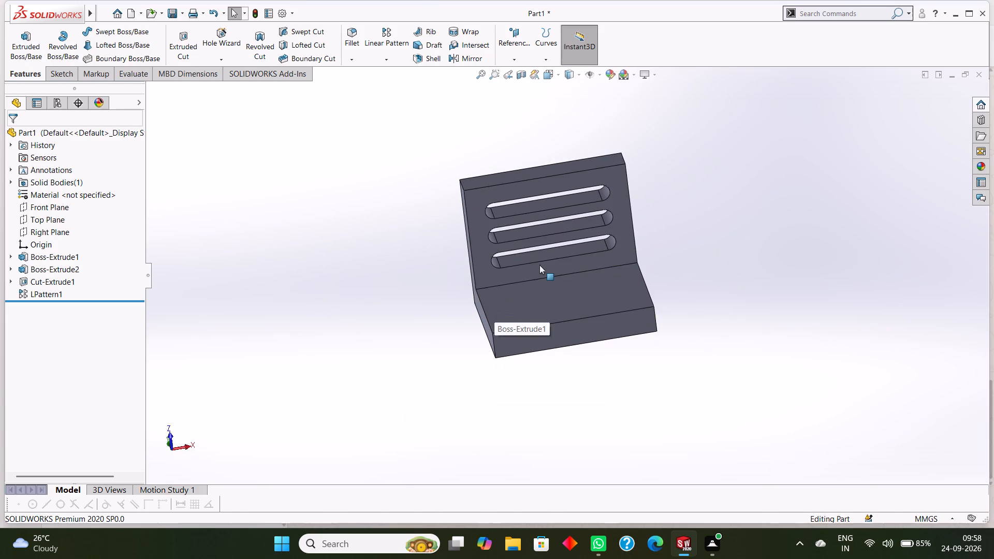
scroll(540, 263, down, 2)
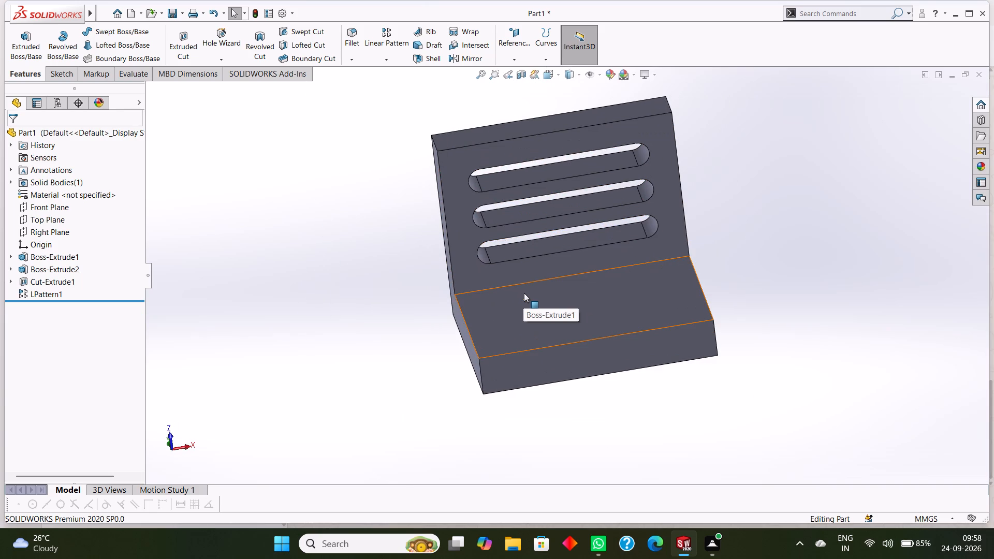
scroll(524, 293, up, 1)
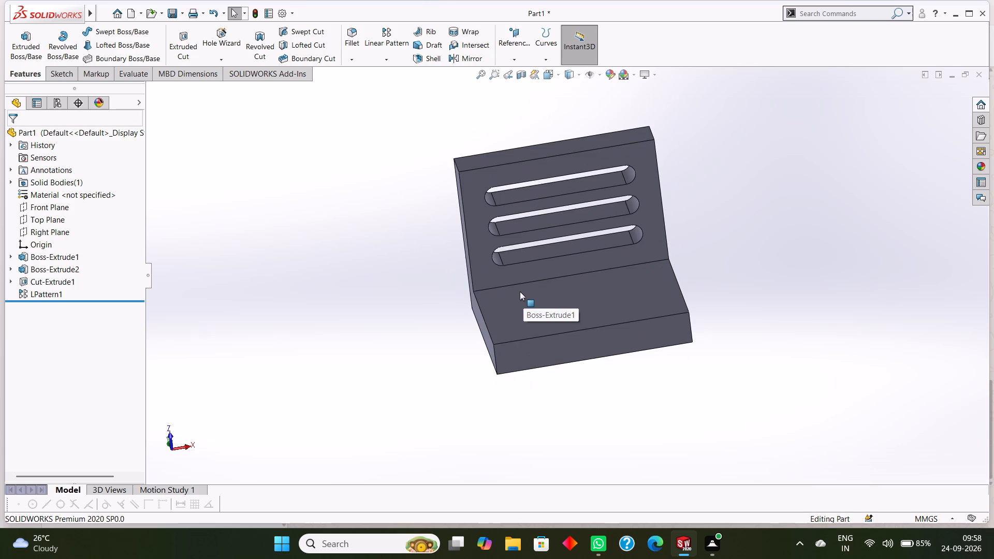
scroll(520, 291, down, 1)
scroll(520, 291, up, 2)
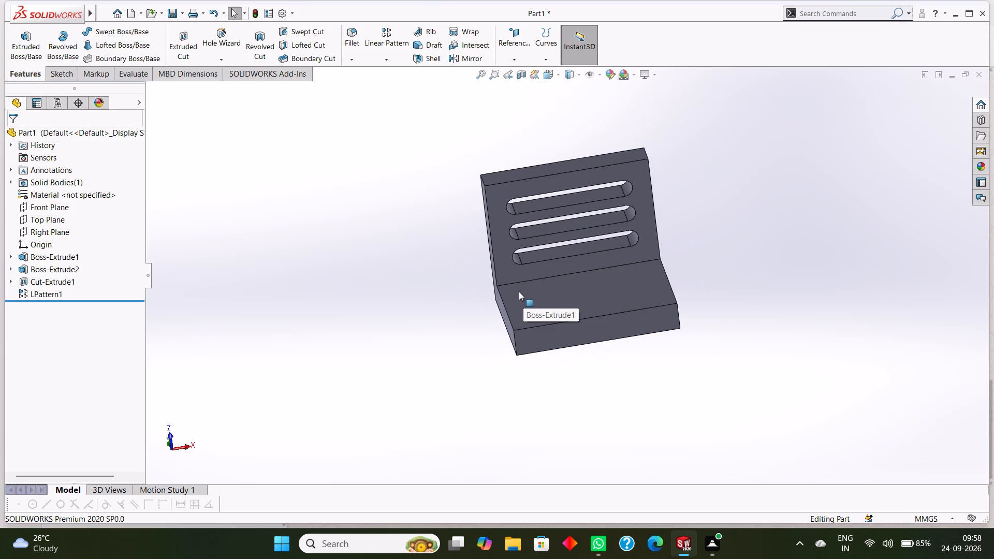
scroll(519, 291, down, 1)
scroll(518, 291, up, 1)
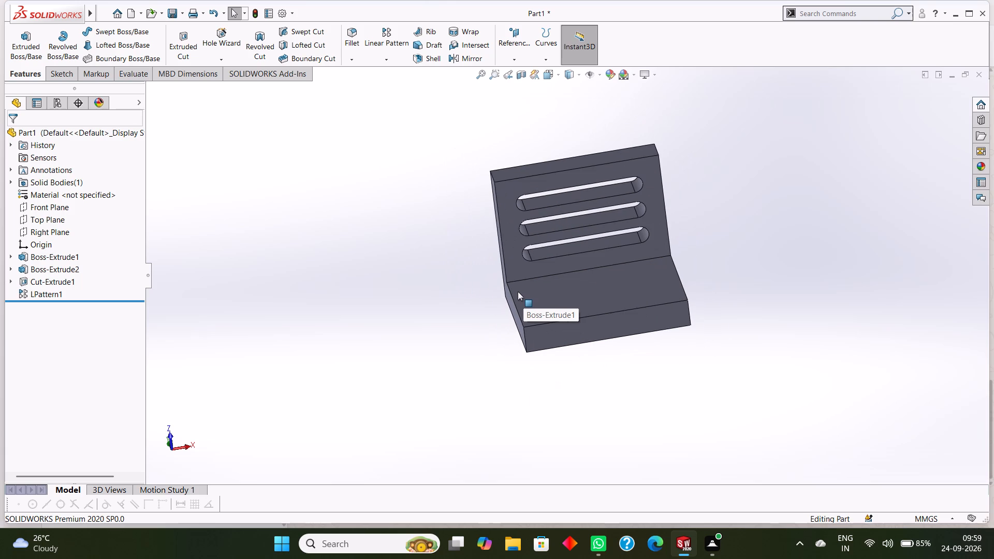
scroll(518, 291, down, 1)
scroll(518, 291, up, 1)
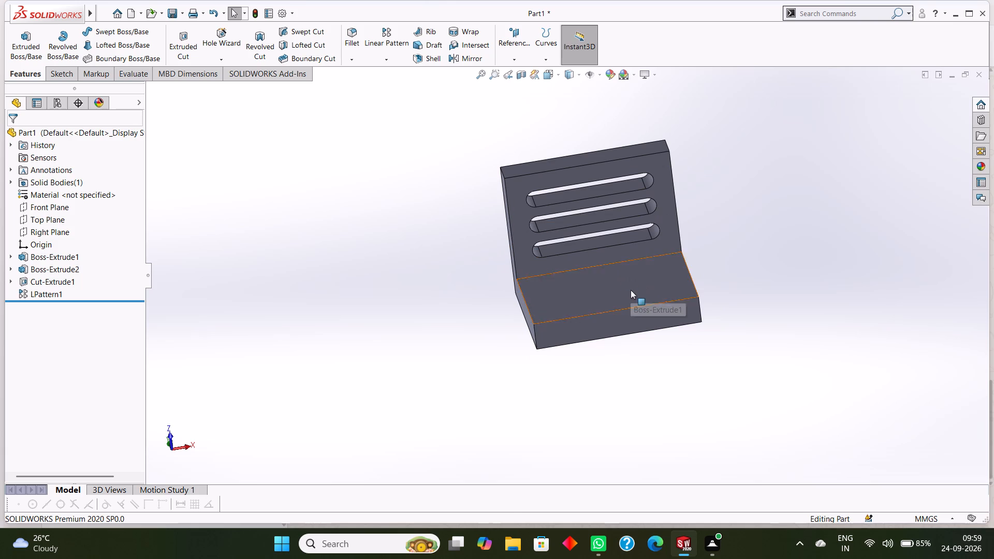
Undo the linear pattern of the slot cut on the flange.
key(ctrl+z)
Start a new sketch on the slotted inner face of the flange, above the base plate.
scroll(664, 305, up, 3)
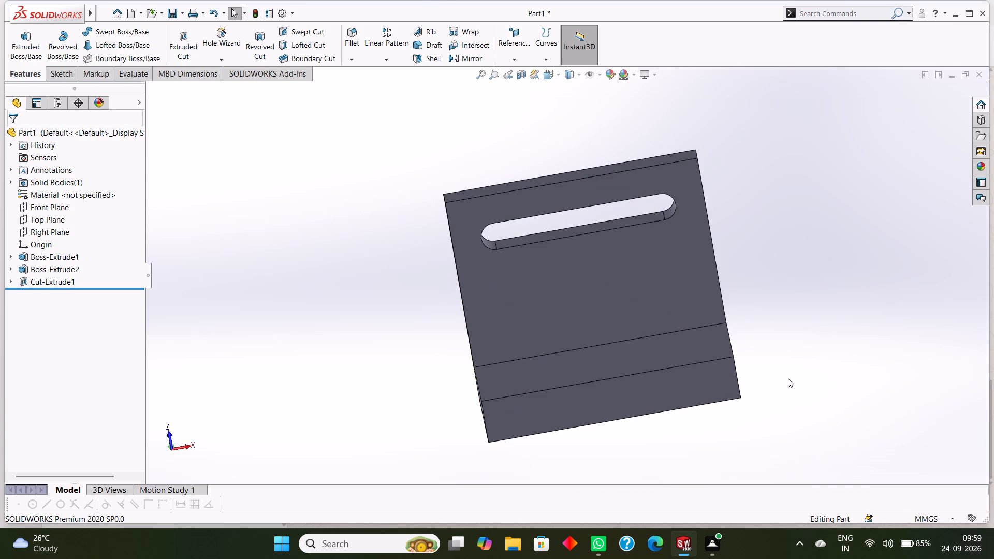
middle_drag(791, 369, 792, 406)
scroll(655, 319, up, 2)
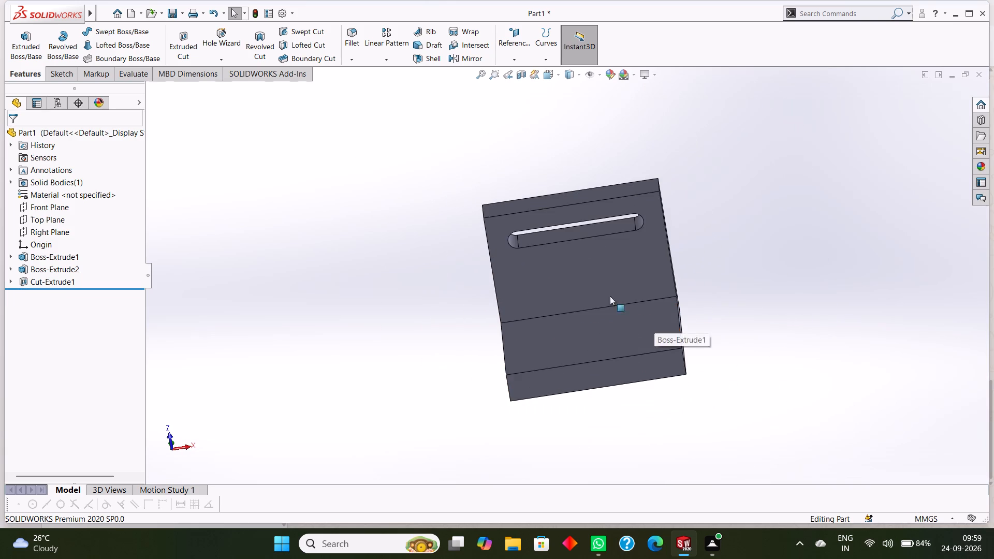
scroll(596, 290, down, 4)
scroll(539, 223, down, 2)
scroll(453, 212, up, 2)
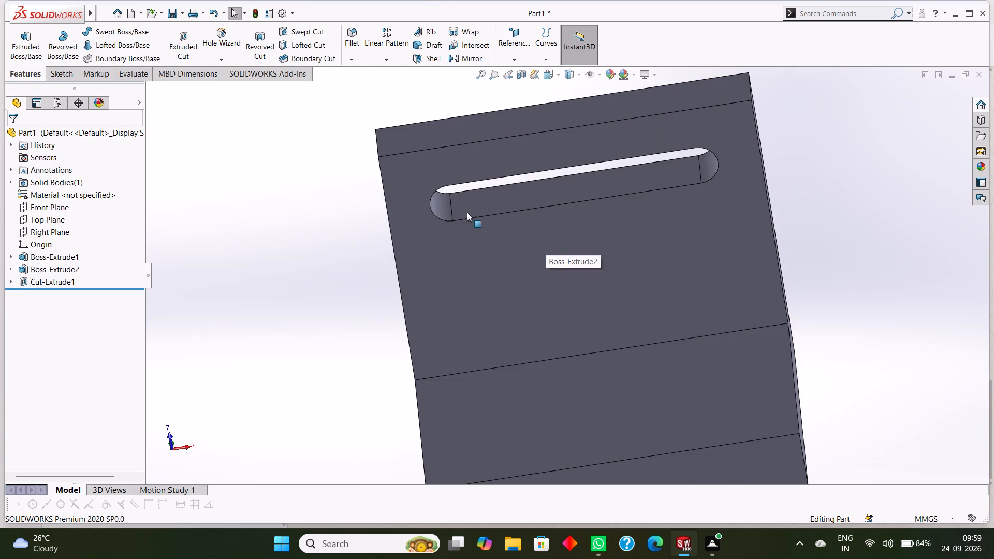
drag(533, 263, 540, 264)
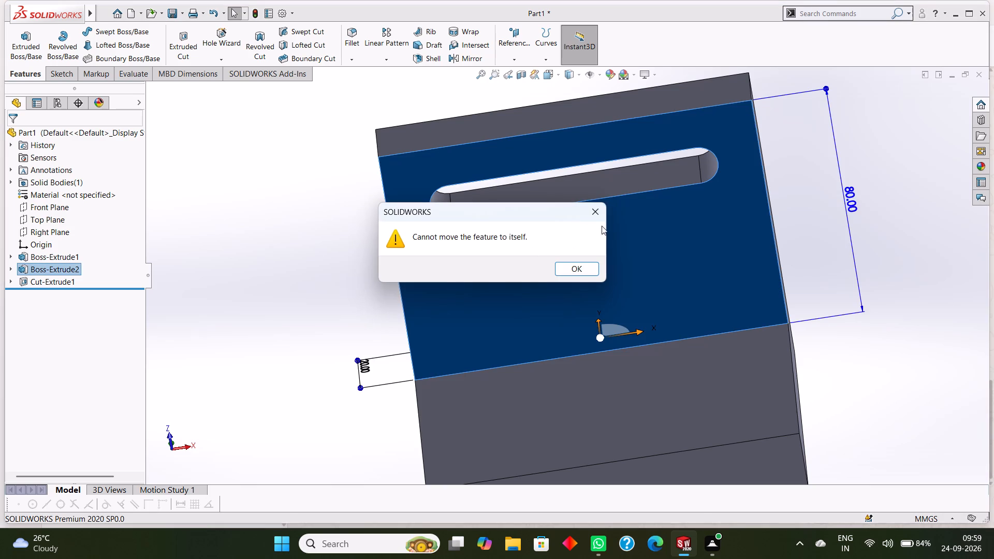
click(601, 207)
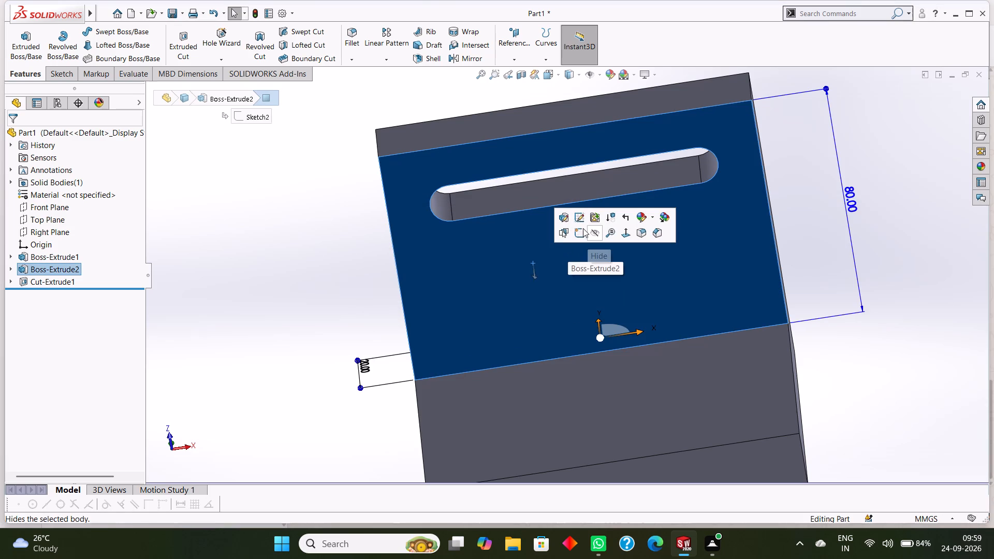
click(577, 227)
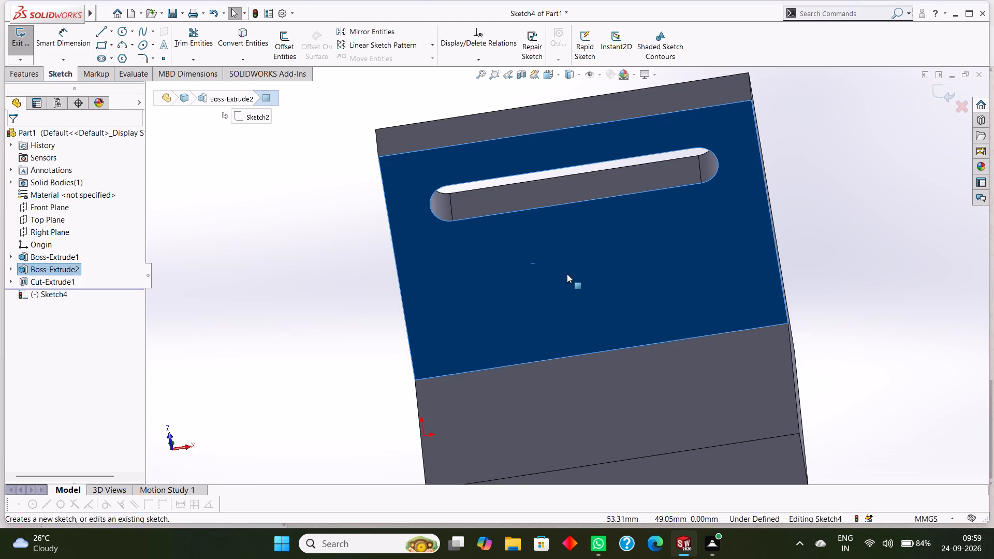
key(Escape)
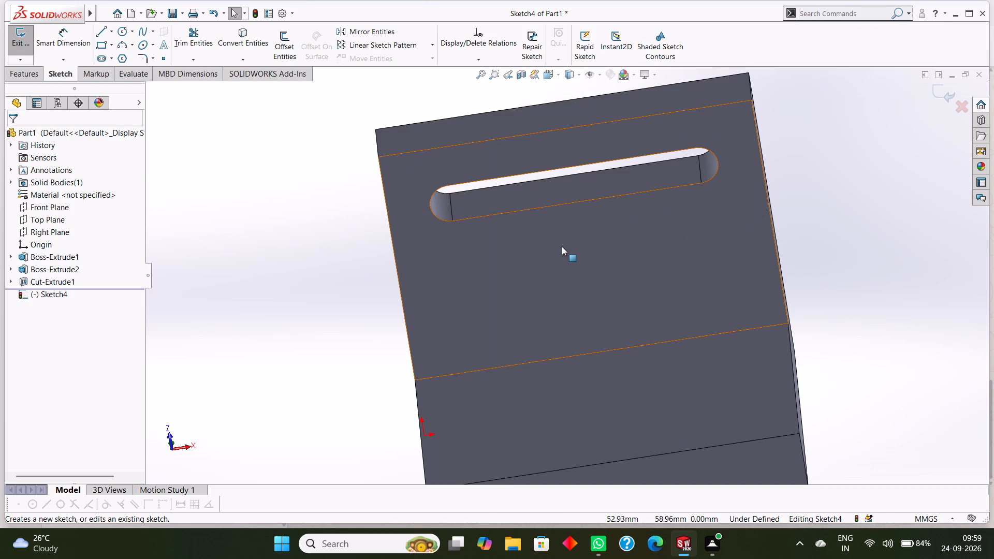
click(562, 246)
key(ctrl+8)
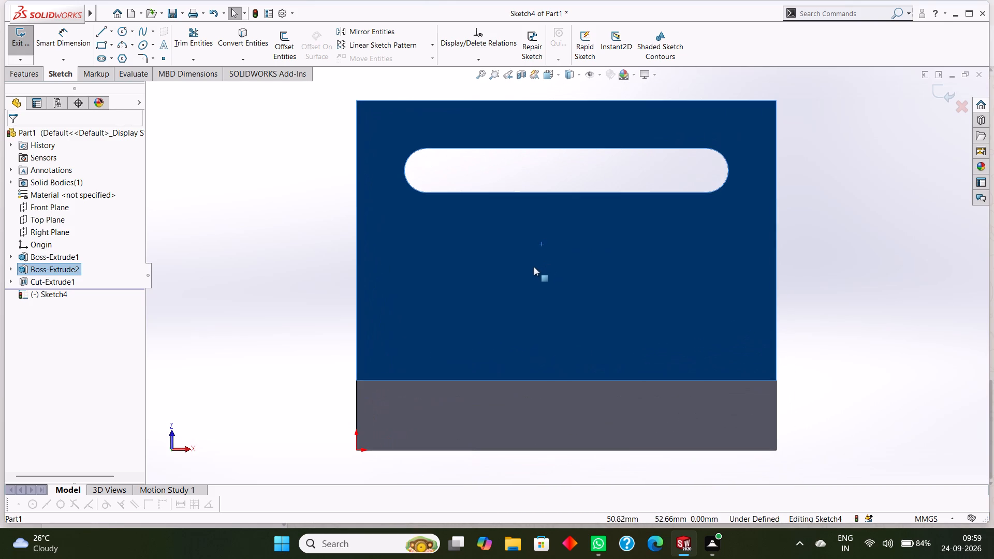
key(Escape)
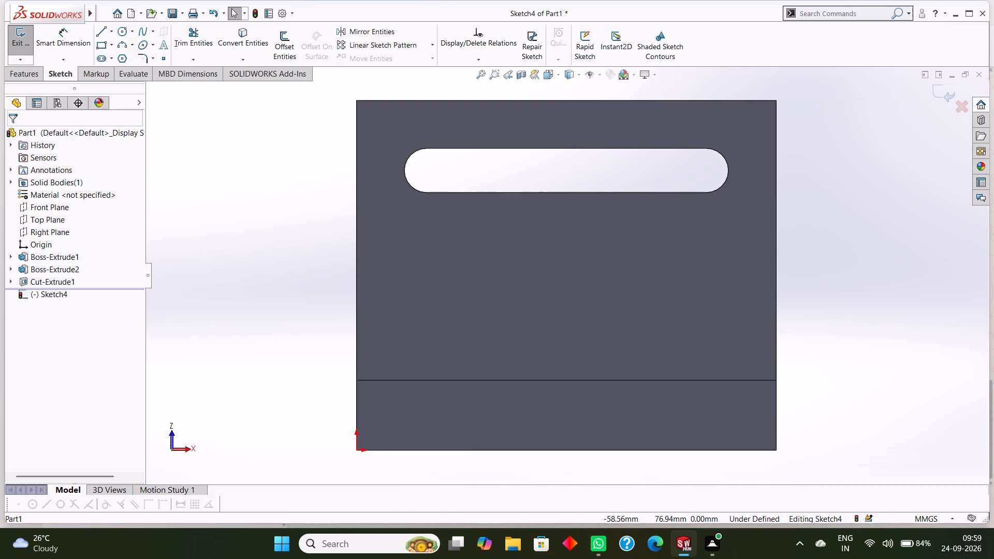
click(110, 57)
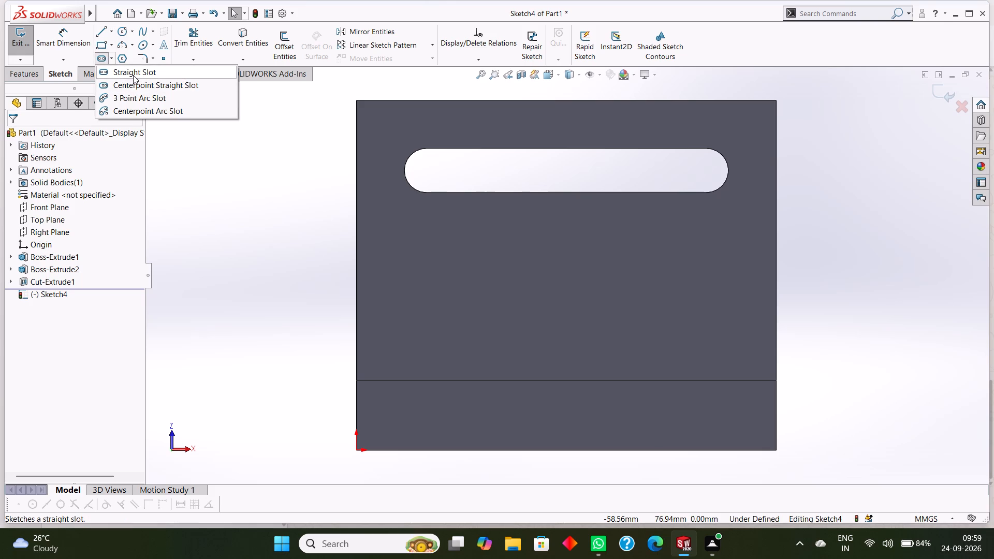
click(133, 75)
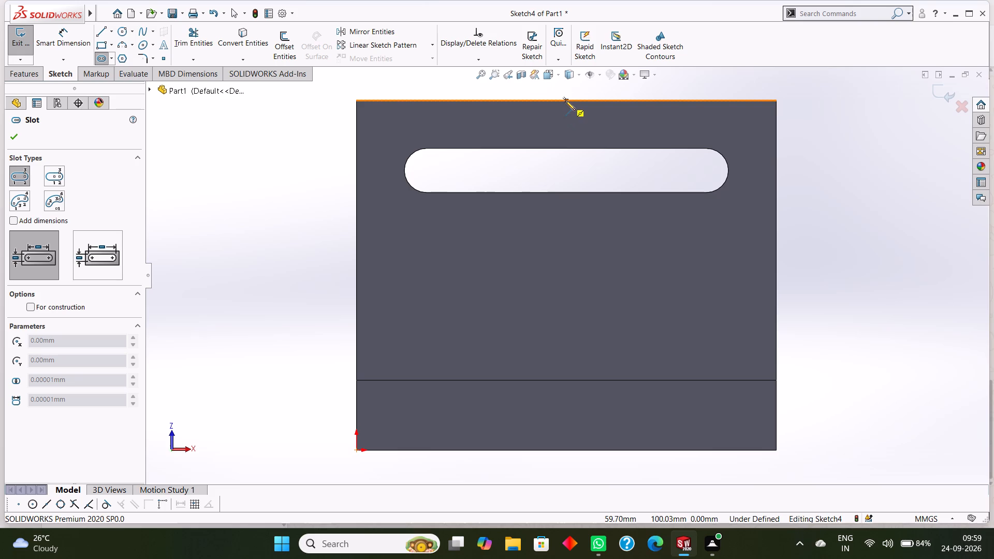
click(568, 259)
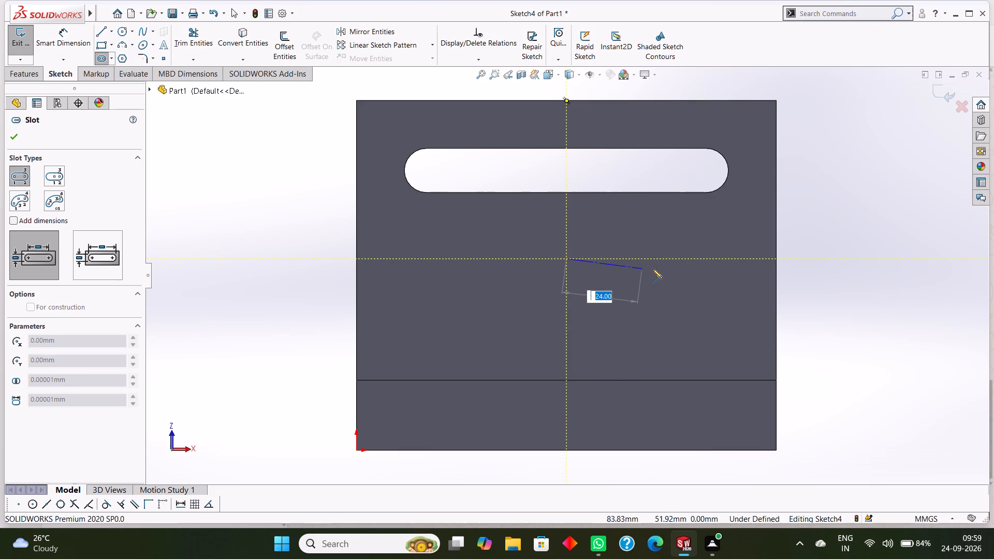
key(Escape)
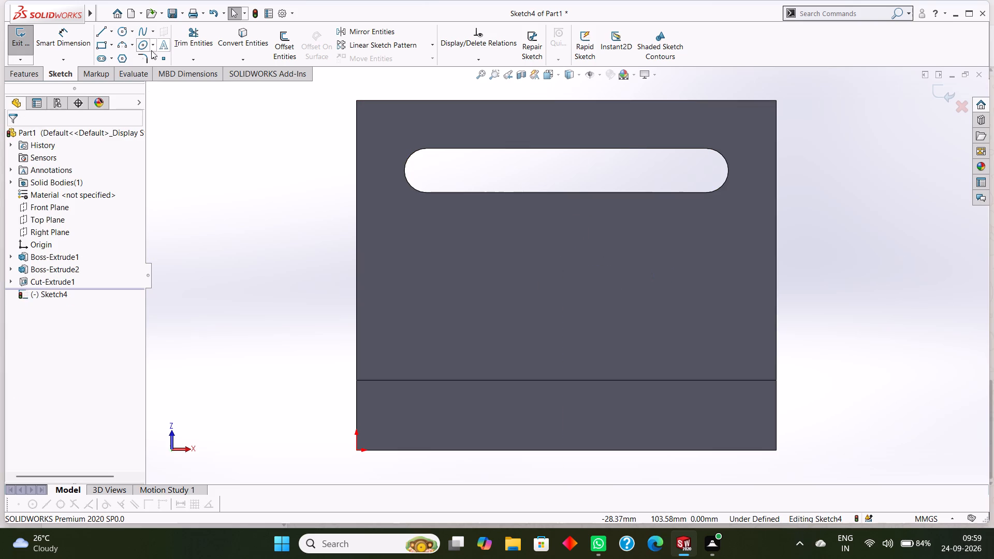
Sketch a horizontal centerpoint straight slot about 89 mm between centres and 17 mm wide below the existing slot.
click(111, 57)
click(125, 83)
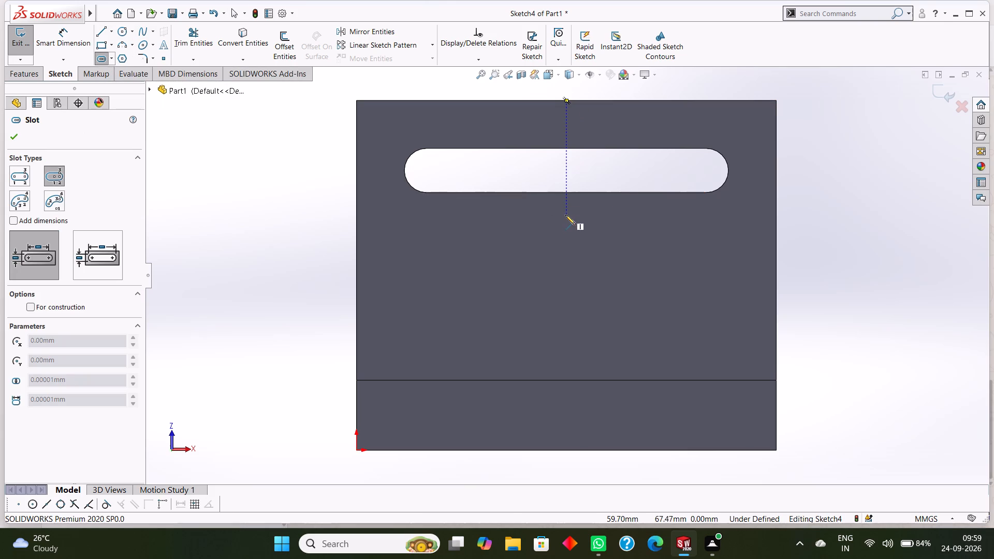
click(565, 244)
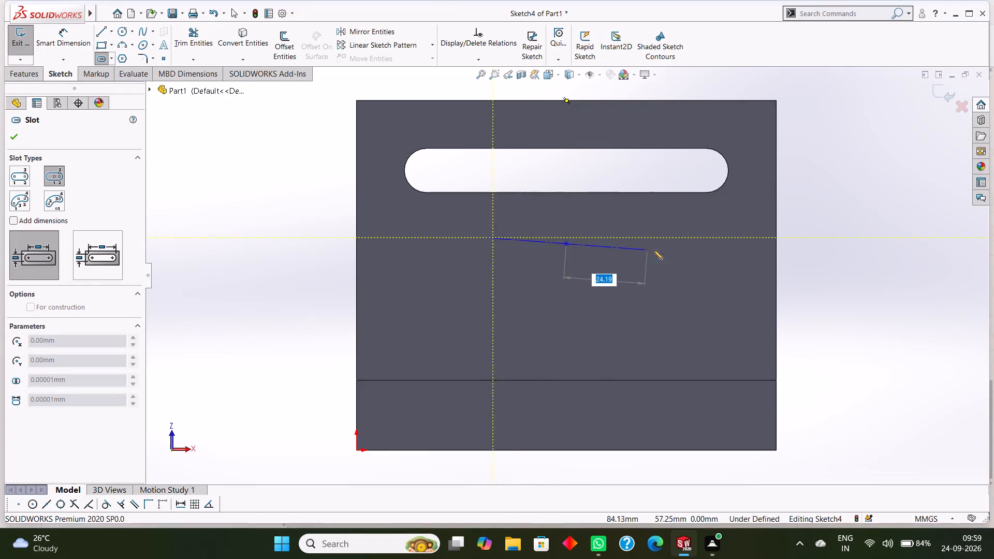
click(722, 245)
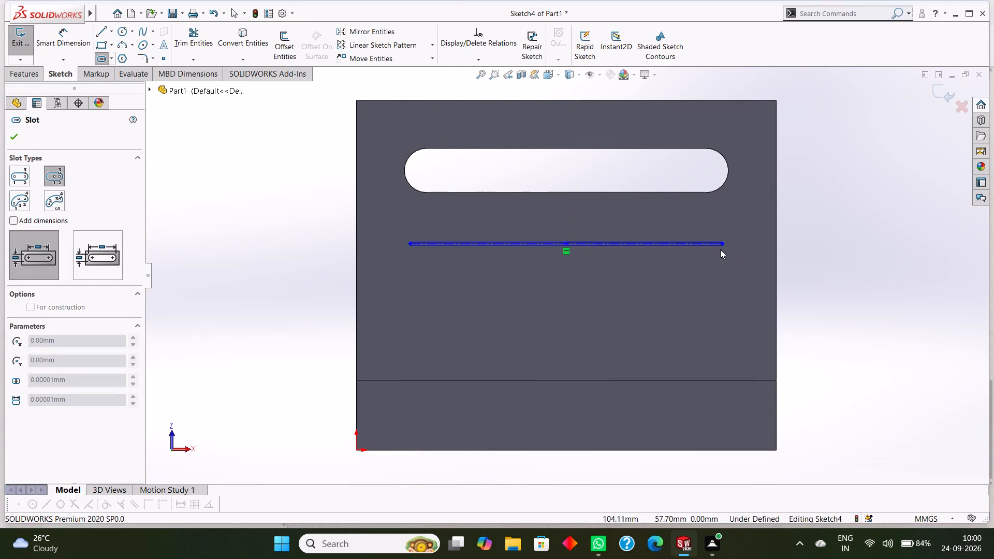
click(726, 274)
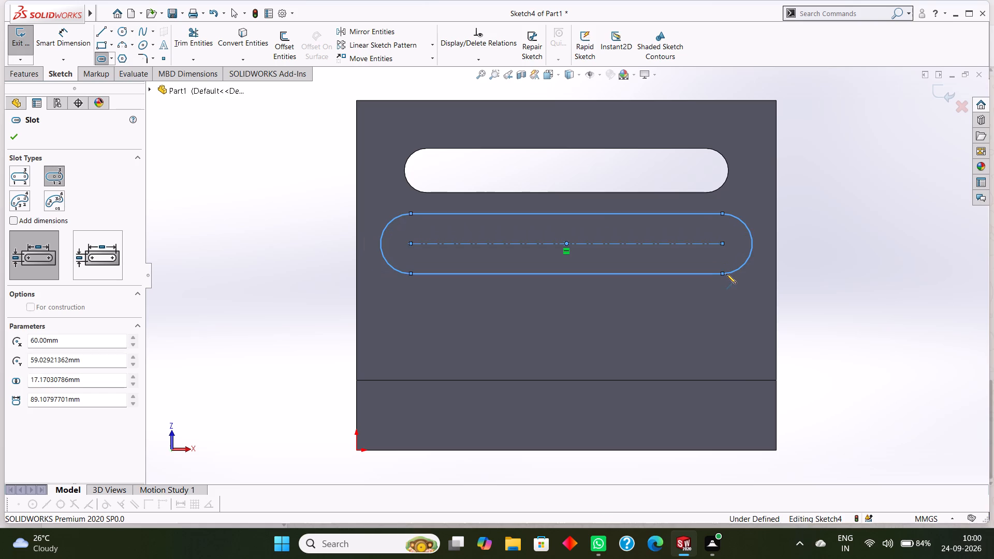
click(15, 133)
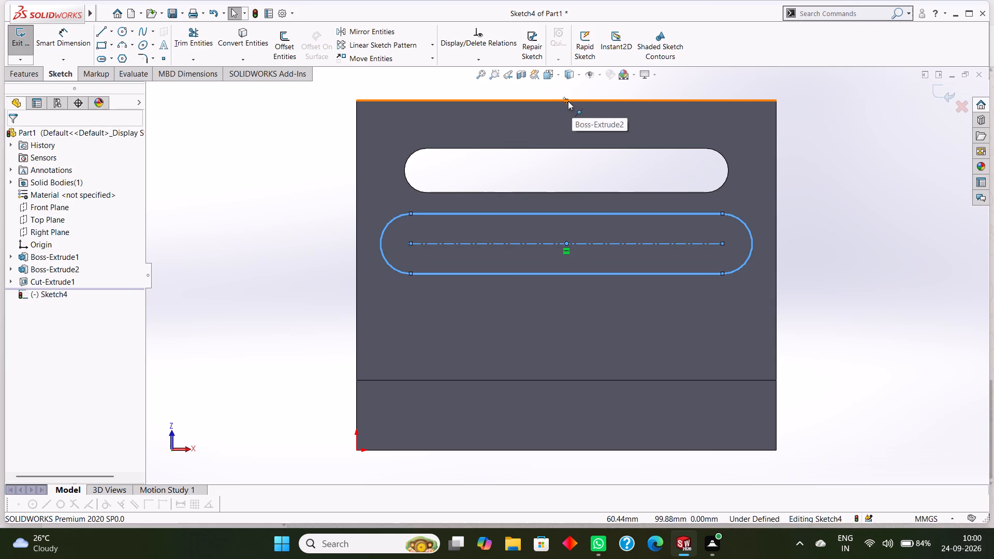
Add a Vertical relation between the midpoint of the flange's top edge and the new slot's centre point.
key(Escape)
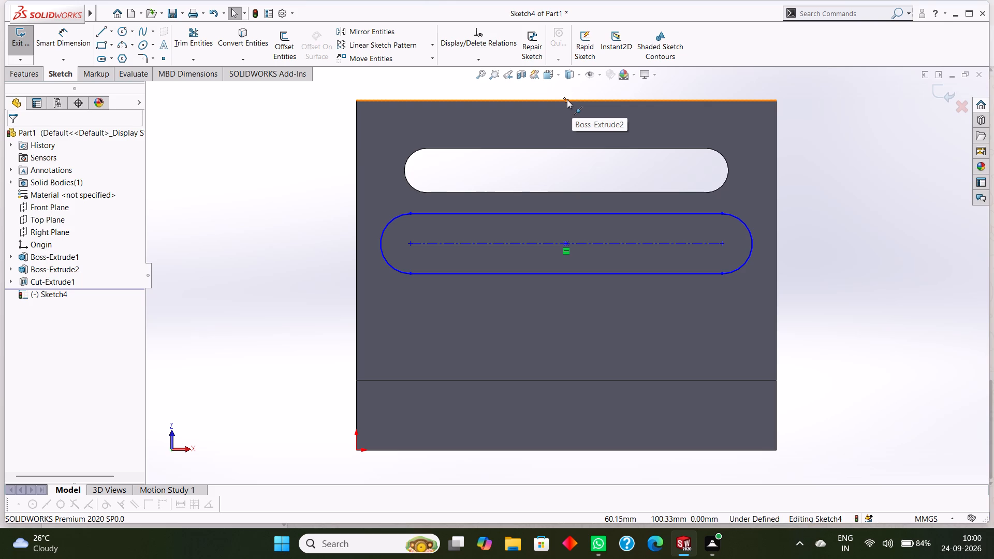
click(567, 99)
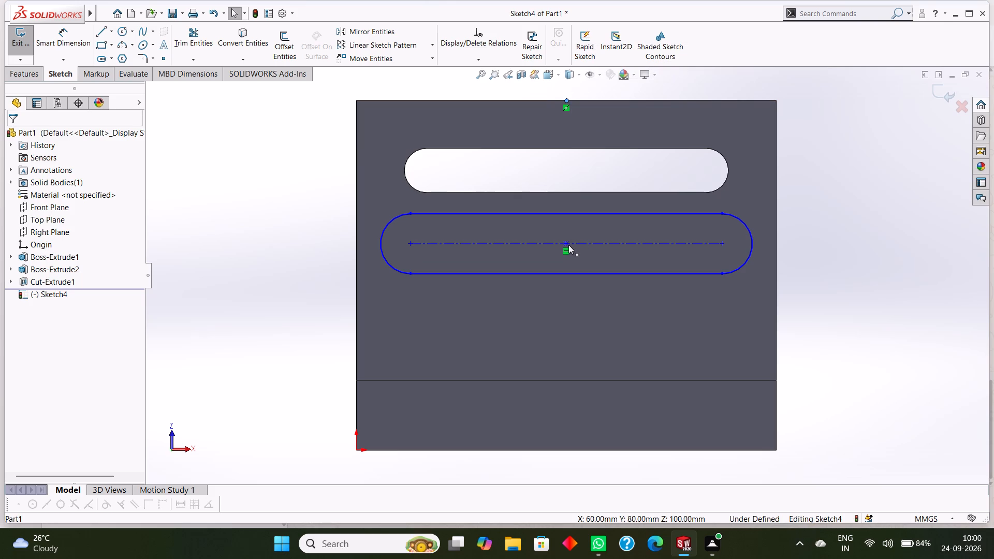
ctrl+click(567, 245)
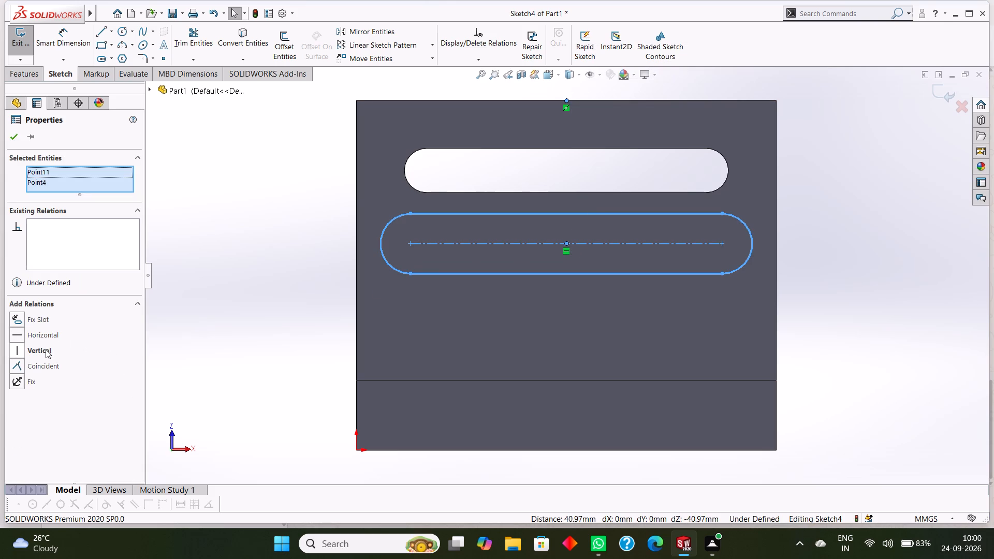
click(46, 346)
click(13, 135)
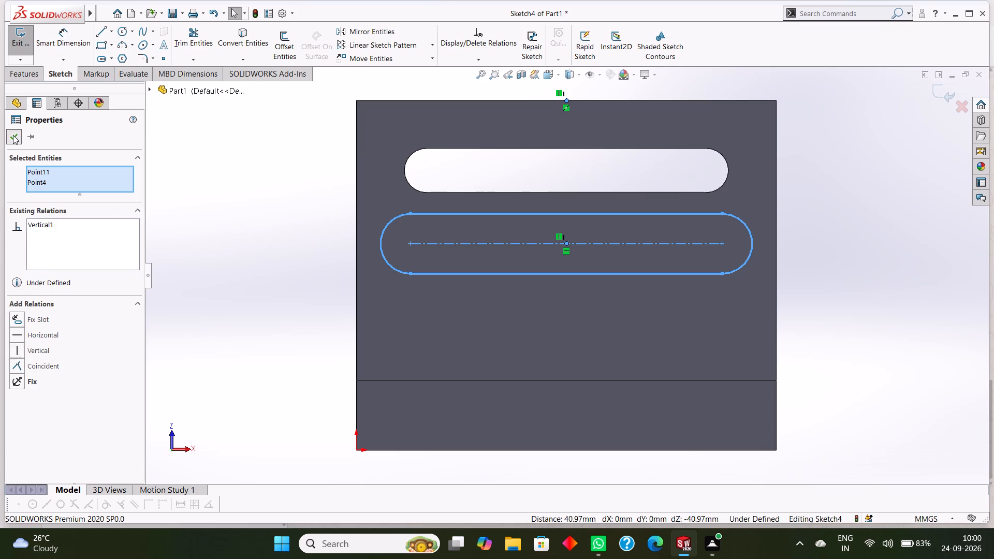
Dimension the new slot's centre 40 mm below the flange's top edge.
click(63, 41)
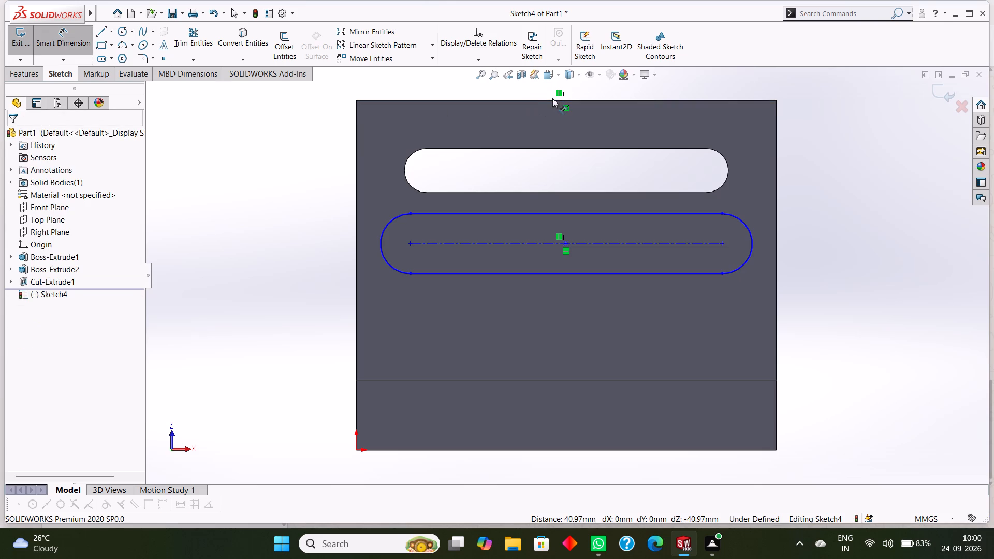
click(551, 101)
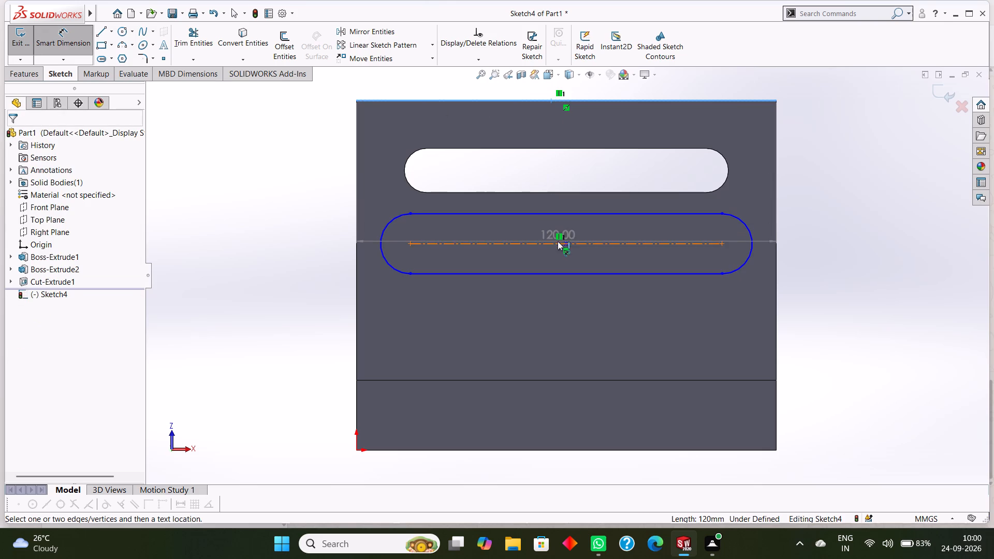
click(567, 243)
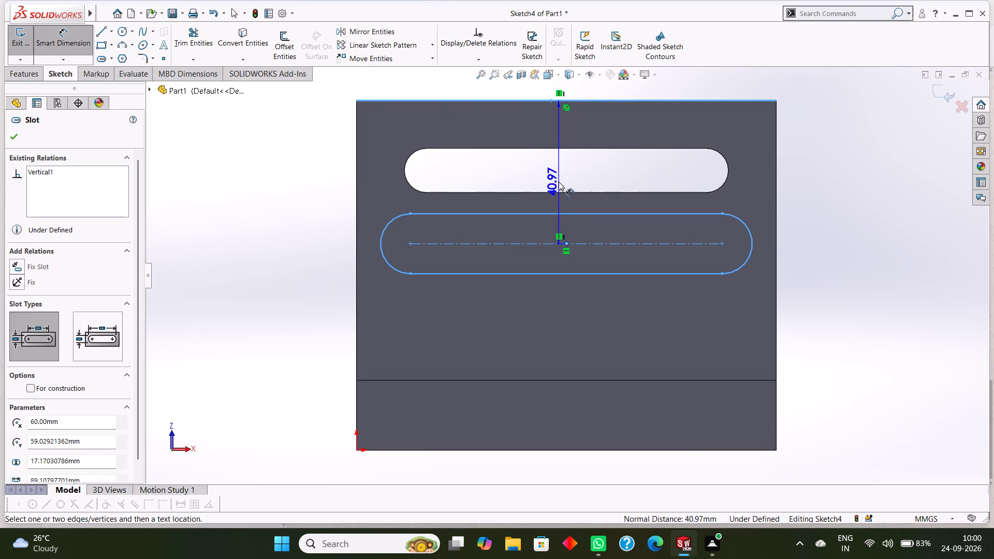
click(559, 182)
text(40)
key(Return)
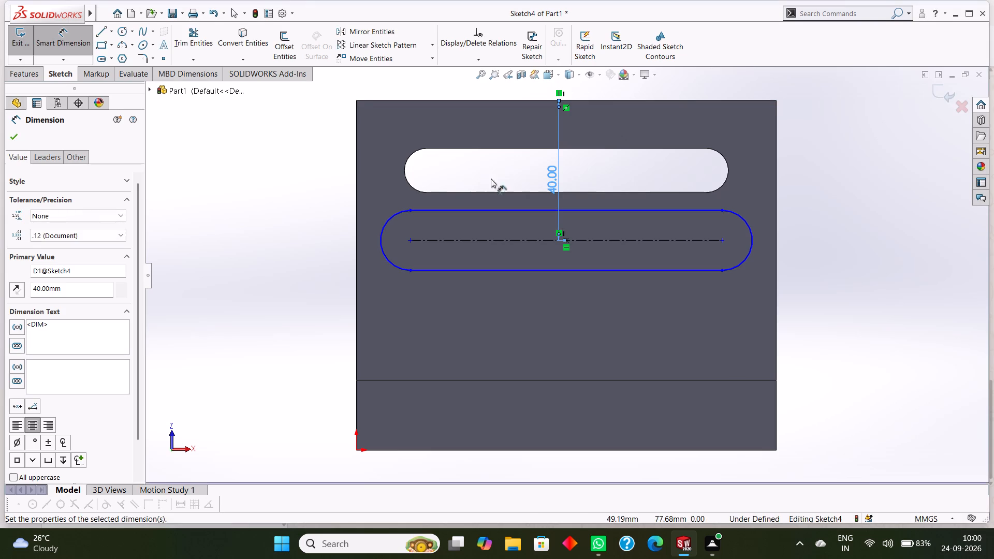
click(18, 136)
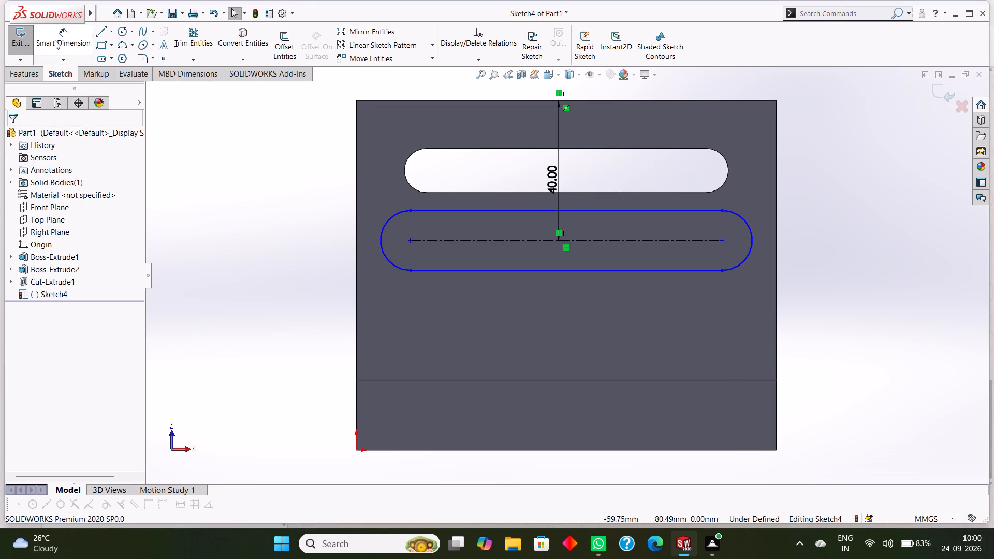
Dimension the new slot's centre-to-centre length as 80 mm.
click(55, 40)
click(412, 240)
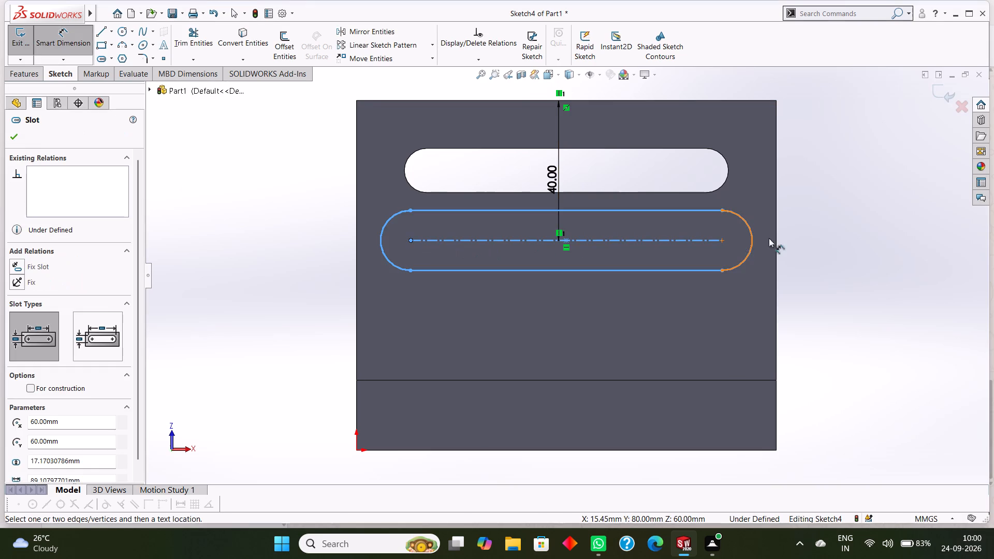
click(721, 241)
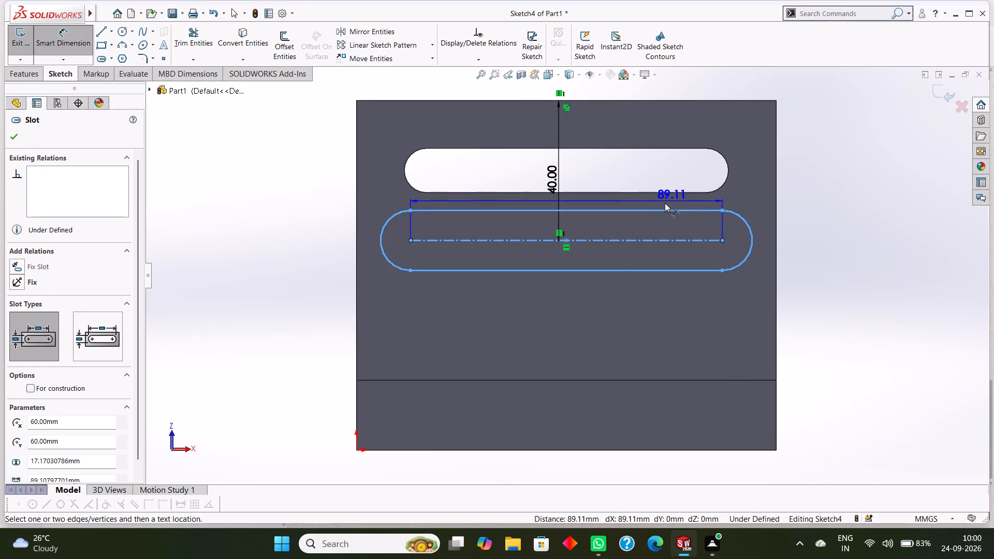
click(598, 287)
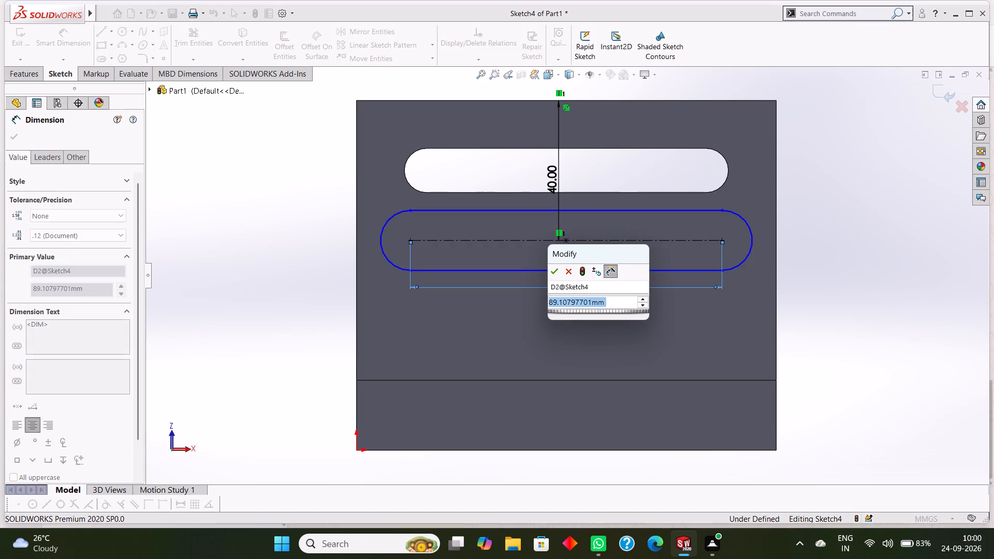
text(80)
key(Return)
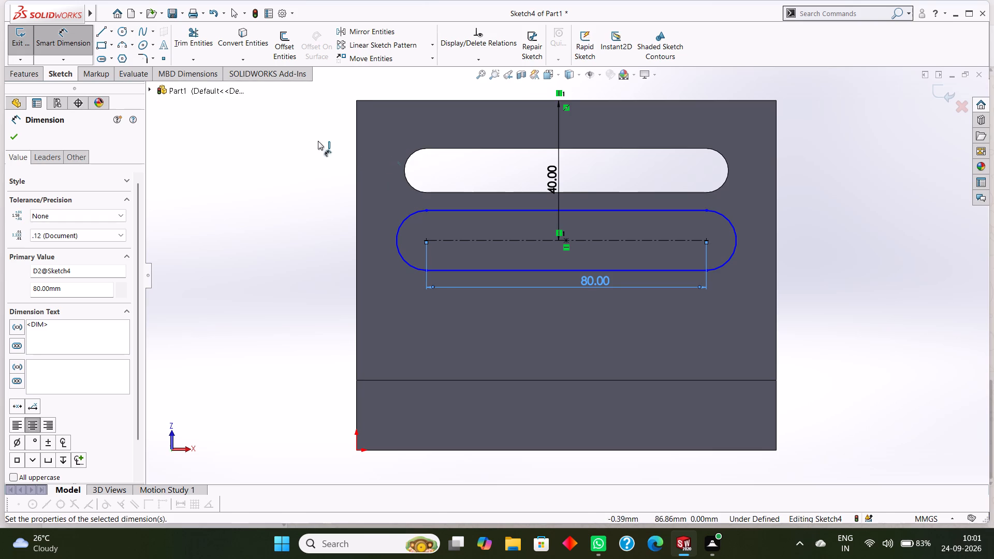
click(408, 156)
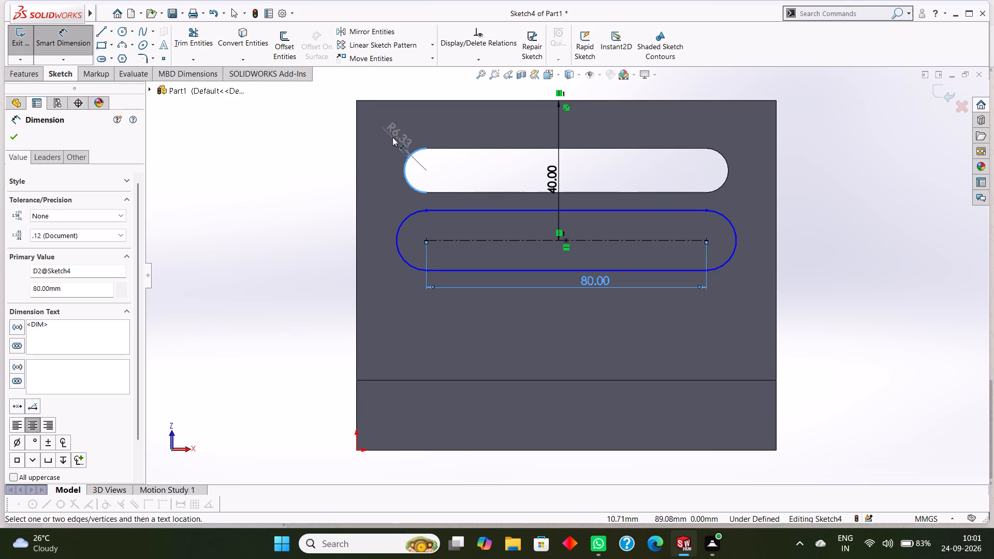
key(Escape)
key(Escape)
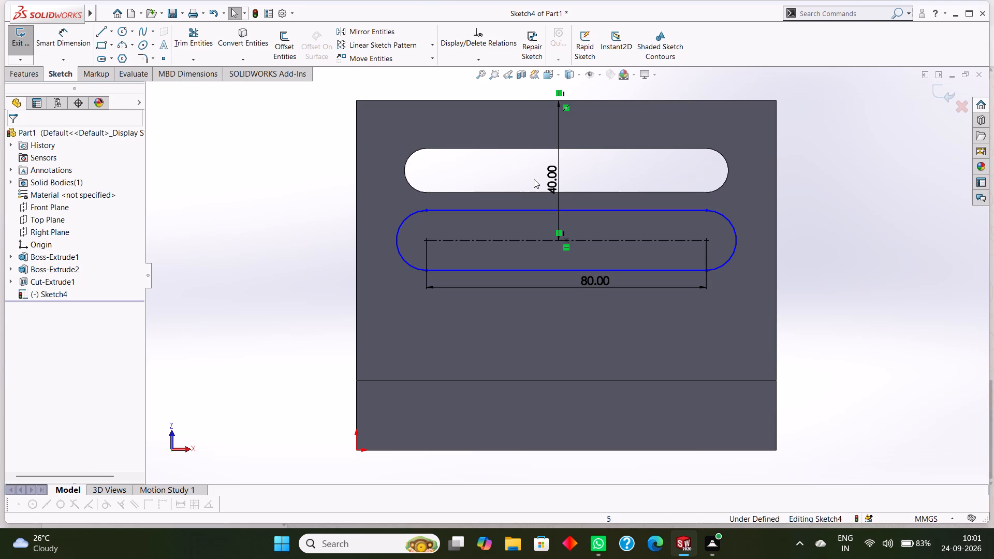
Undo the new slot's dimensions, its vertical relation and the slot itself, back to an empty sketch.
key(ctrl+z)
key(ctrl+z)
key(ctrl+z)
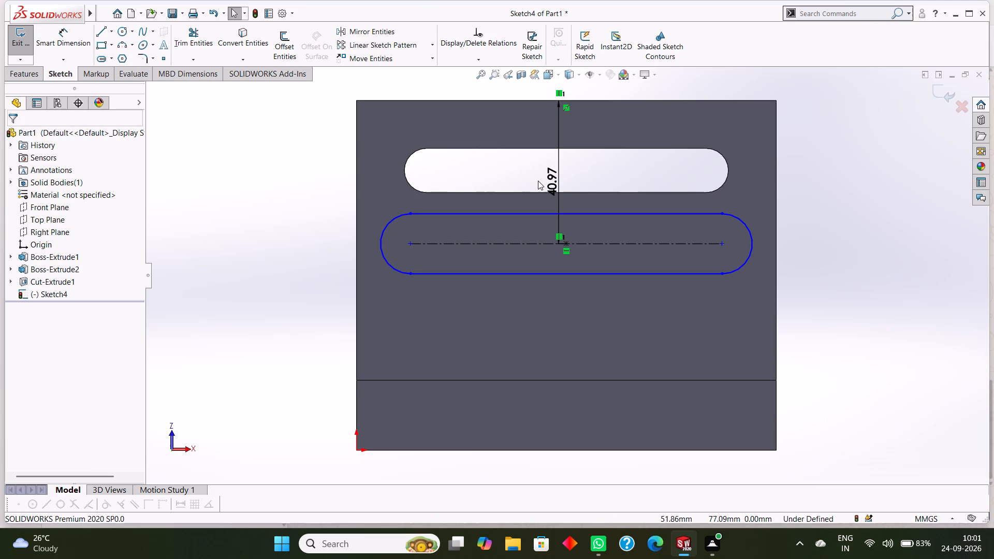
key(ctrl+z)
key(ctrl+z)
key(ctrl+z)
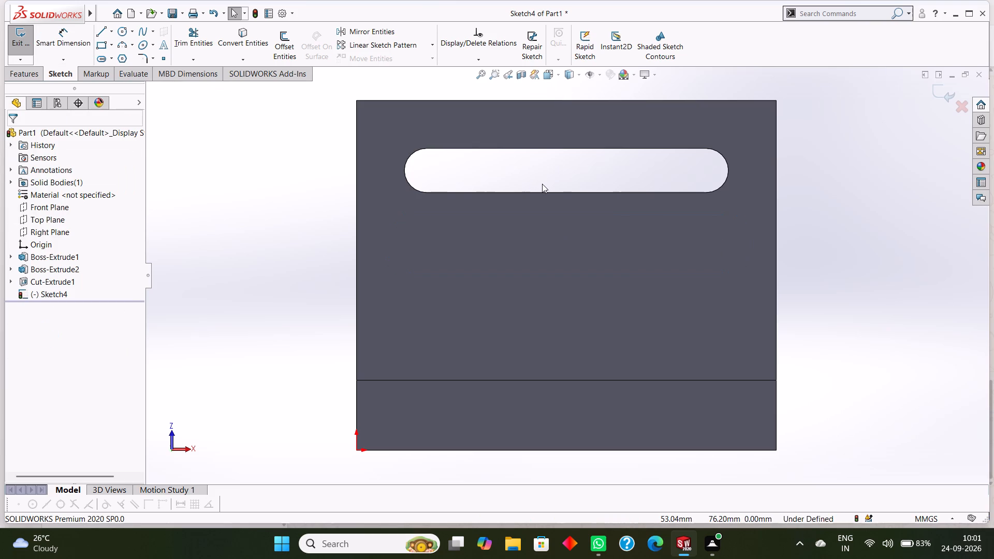
Undo the empty sketch and the upper slot's cut, returning to editing the upper slot's sketch.
key(ctrl+z)
key(ctrl+z)
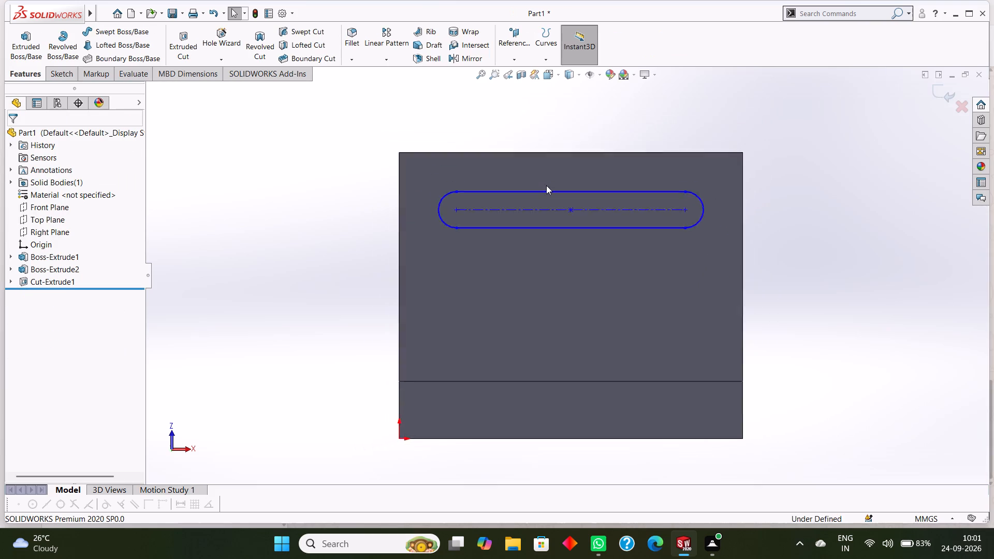
Dimension the upper slot's end arc with a radius of 6 mm.
click(67, 31)
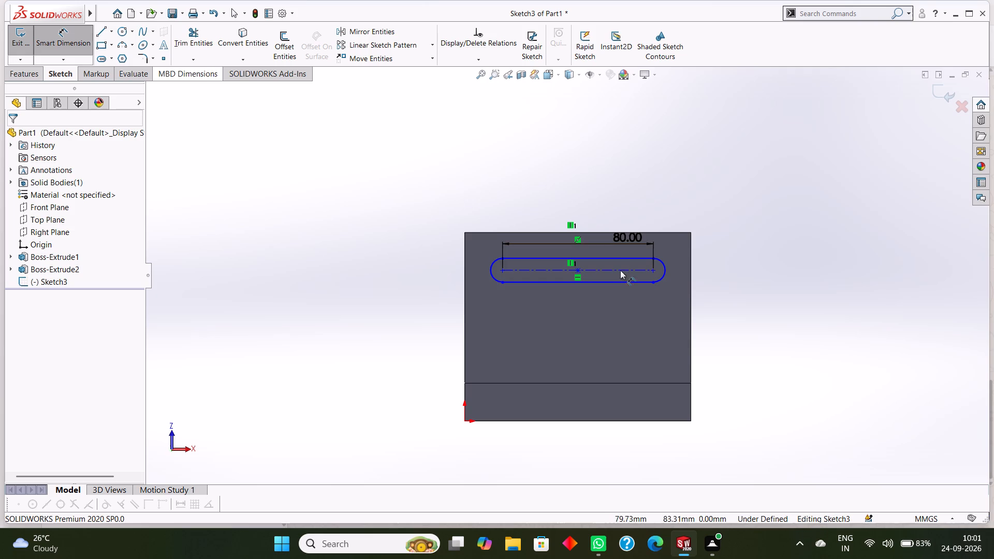
click(491, 263)
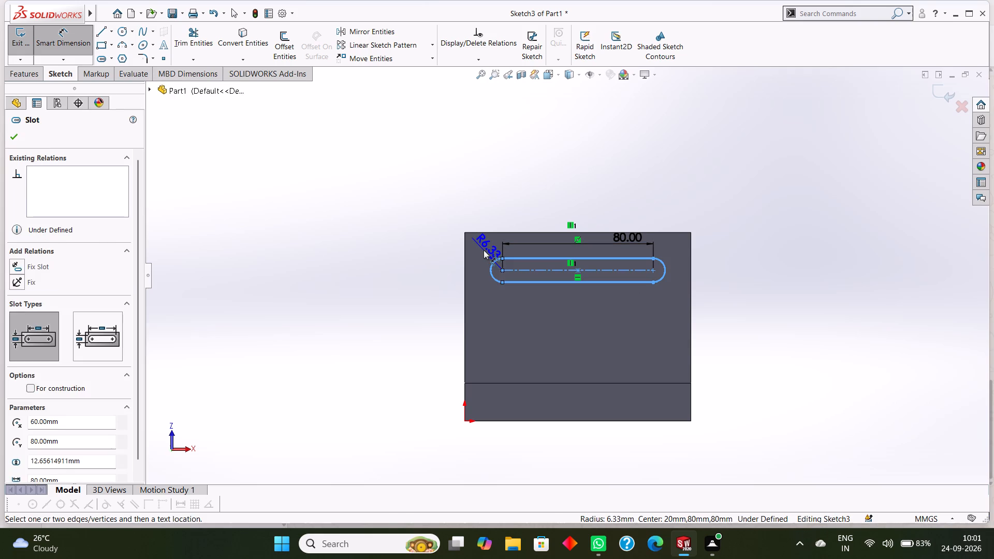
click(484, 250)
key(6)
key(Return)
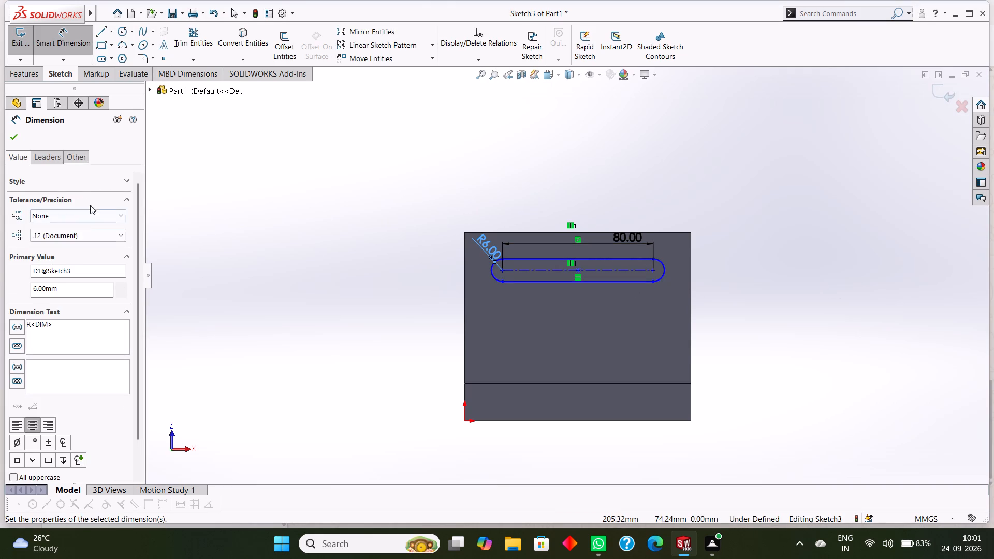
click(14, 136)
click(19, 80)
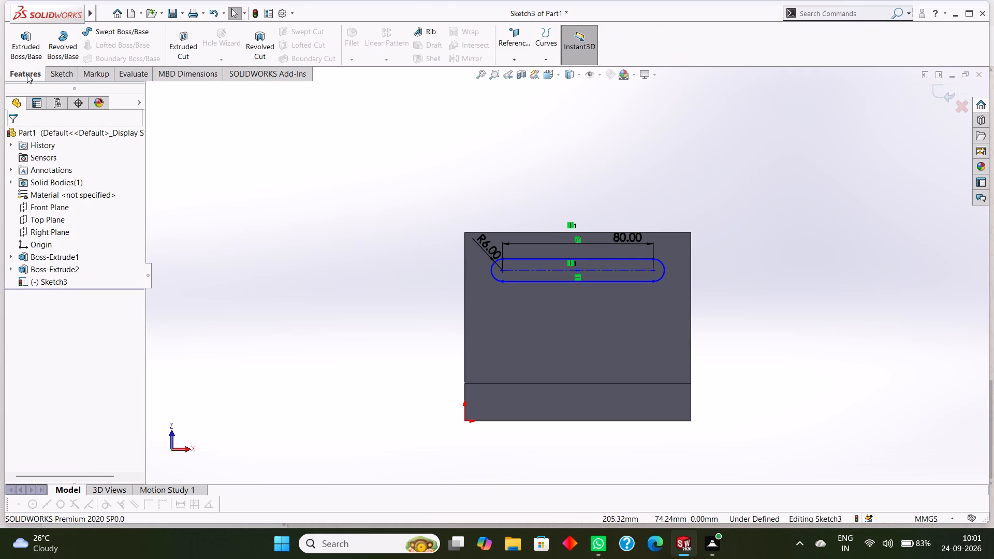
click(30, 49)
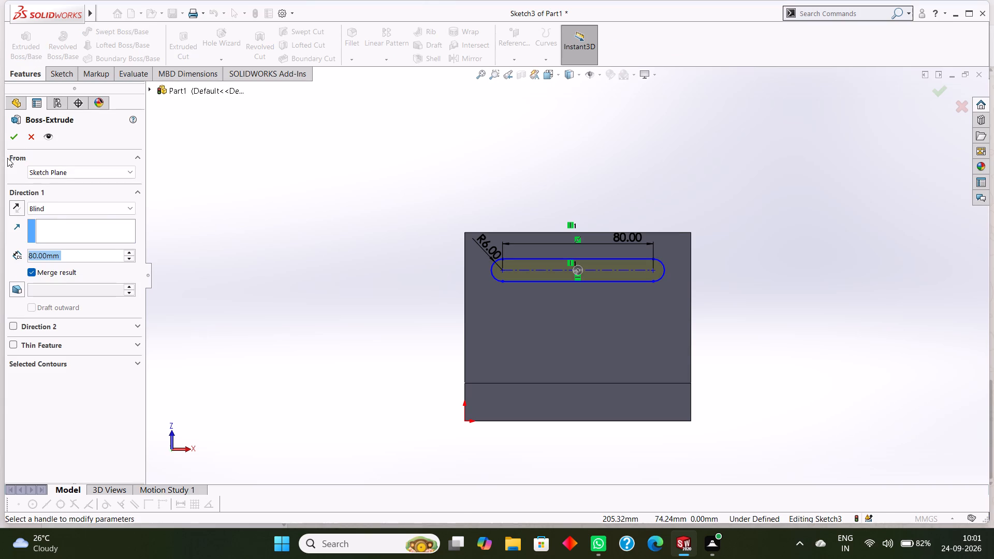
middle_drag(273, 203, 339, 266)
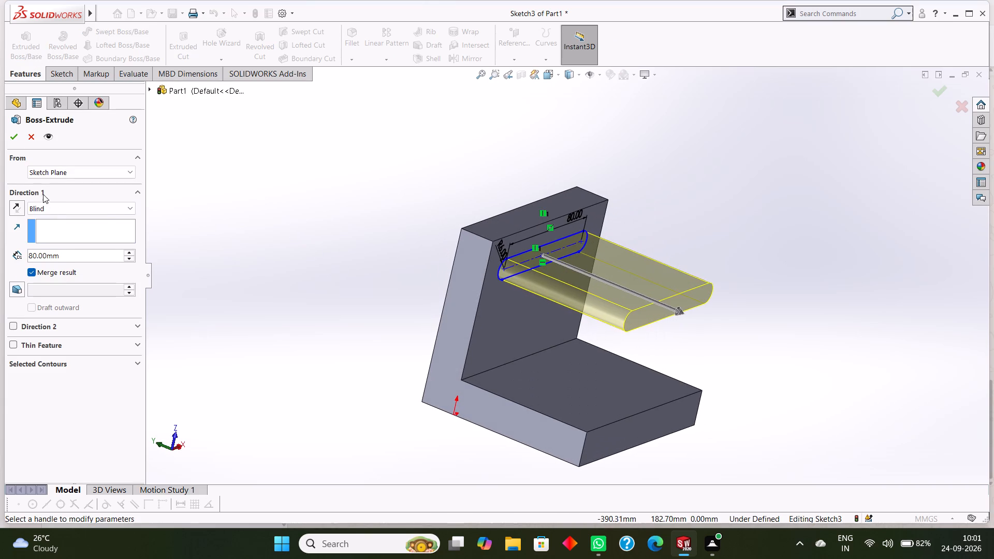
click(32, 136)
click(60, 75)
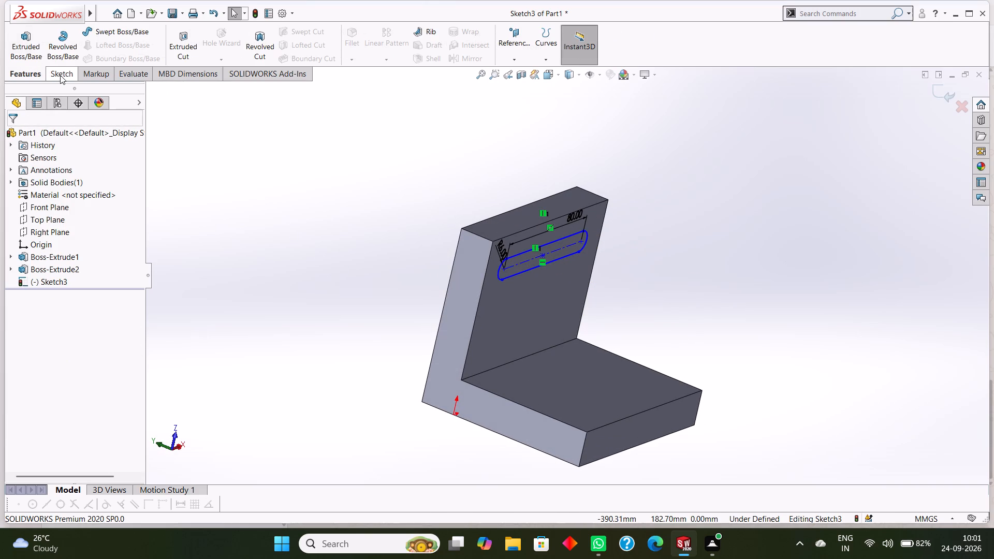
Extrude-cut the upper slot profile through the flange with the Through All end condition.
click(17, 70)
click(184, 52)
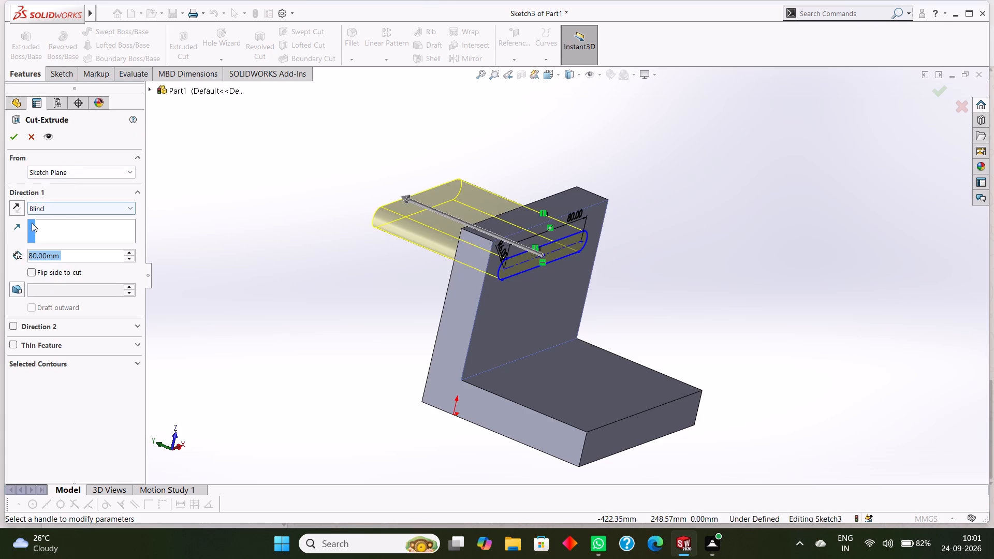
click(60, 208)
click(64, 226)
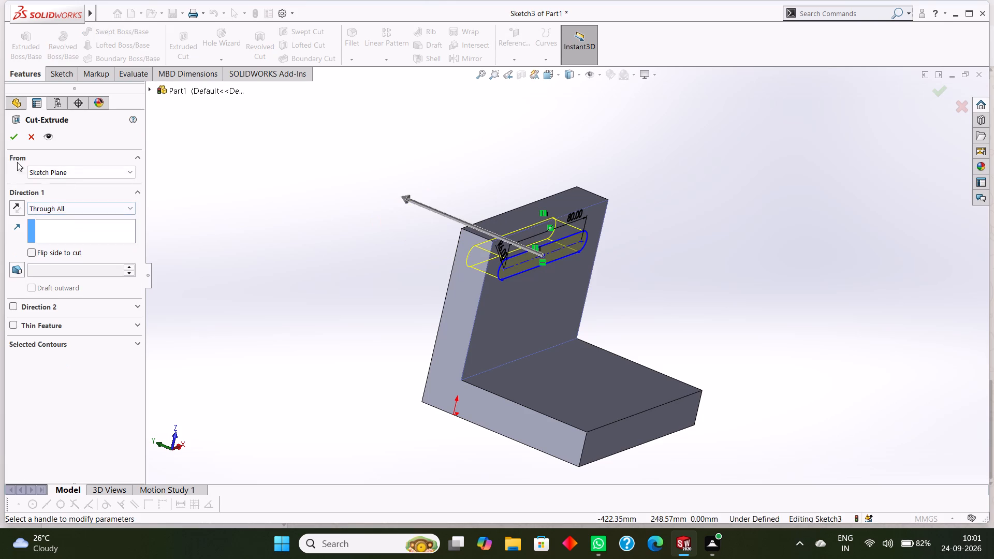
click(20, 136)
click(253, 222)
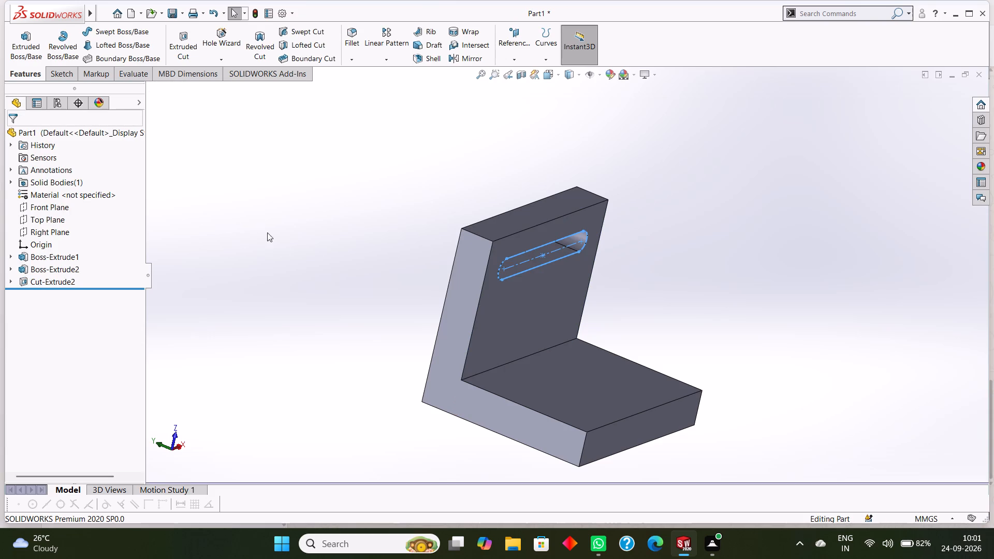
Start a new sketch on the flange's inner face, below the cut slot.
click(531, 304)
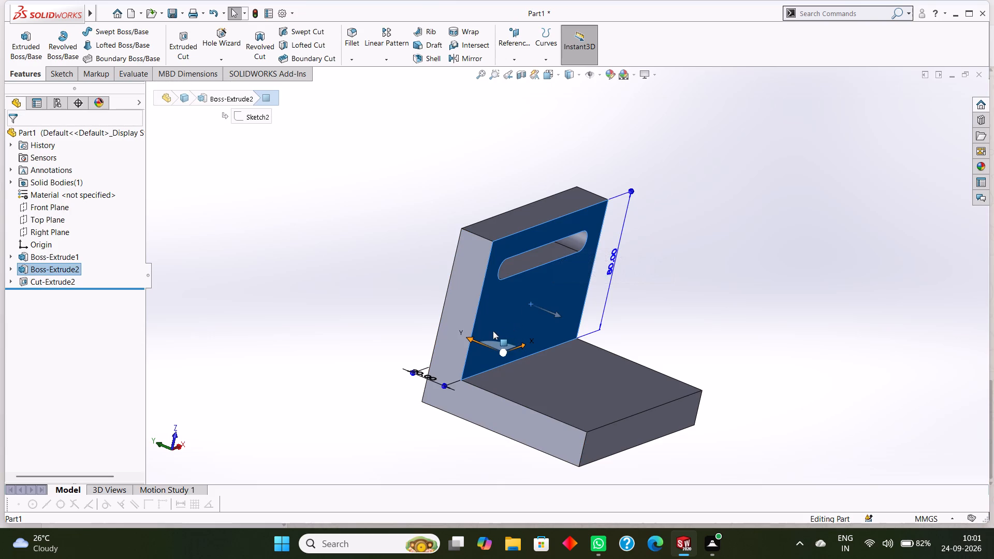
key(ctrl+8)
right_click(481, 258)
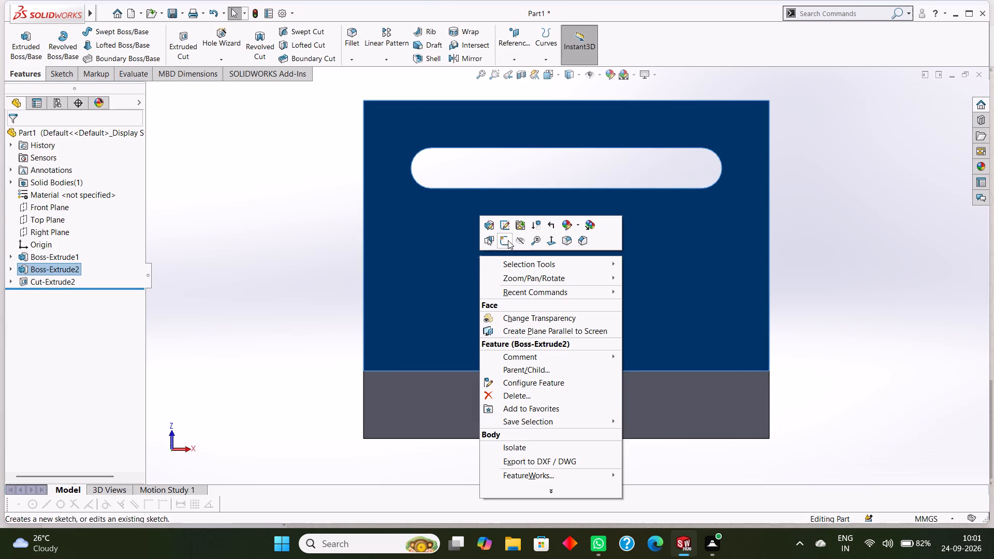
click(507, 239)
key(Escape)
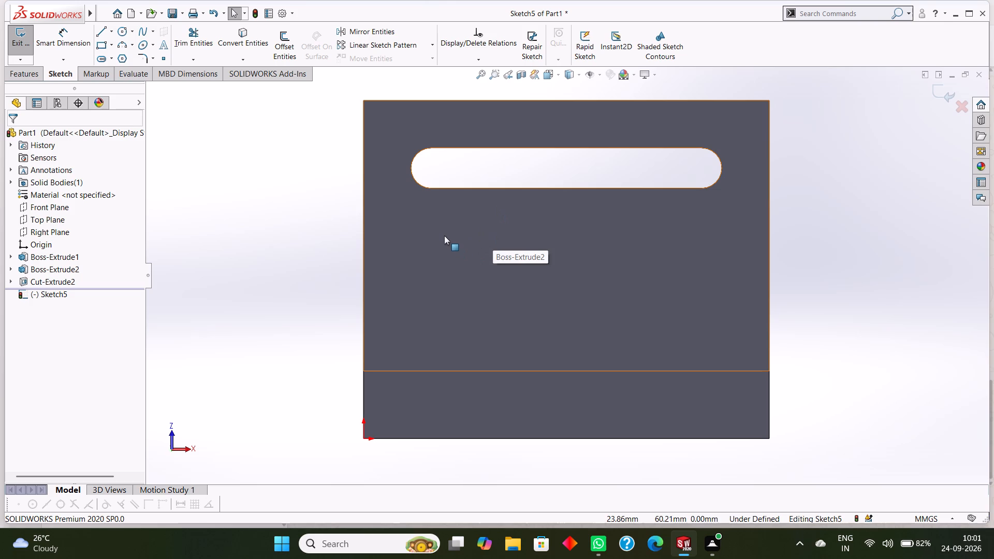
right_click(480, 244)
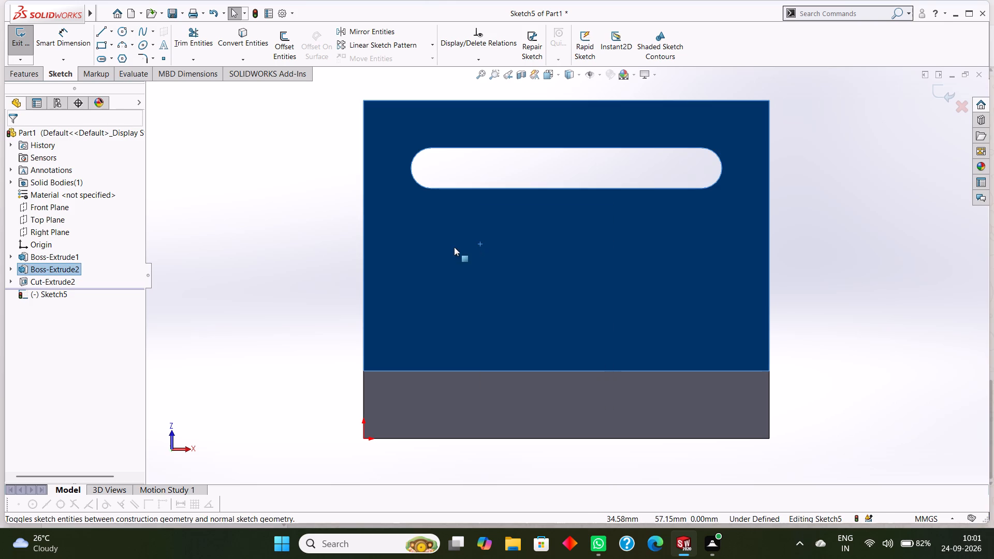
key(Escape)
key(Escape)
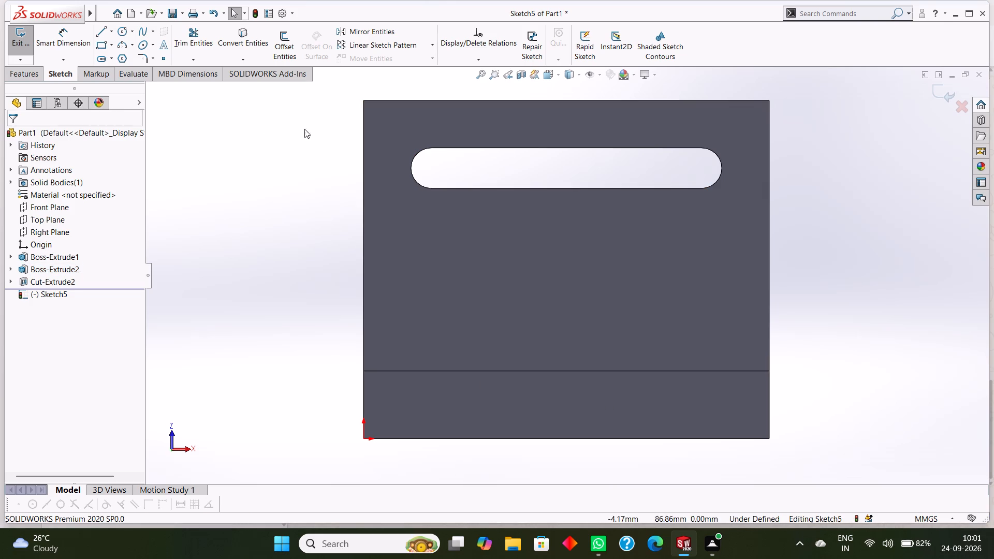
Sketch a horizontal centerpoint straight slot about 85 mm between centres and 15 mm wide, about 43 mm below the flange's top edge.
click(113, 56)
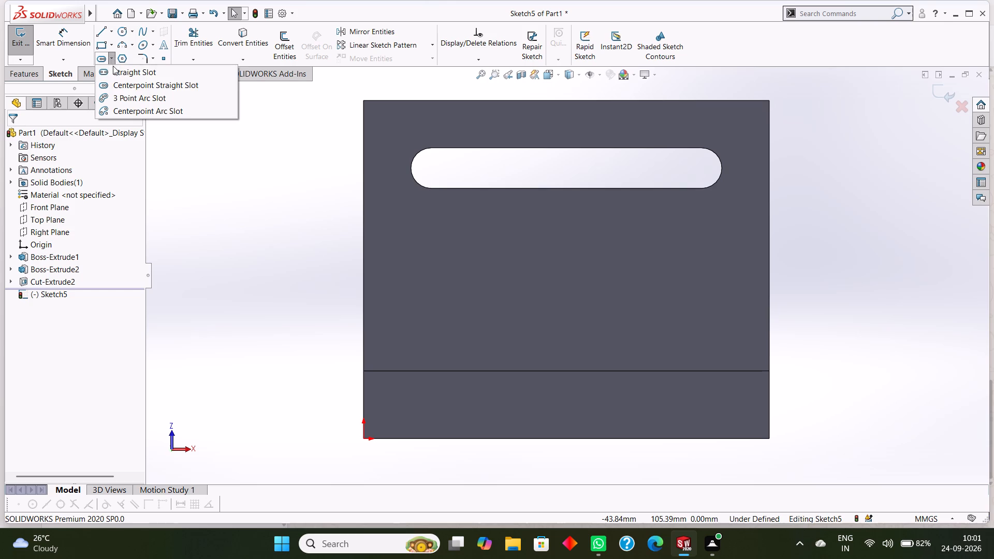
click(117, 85)
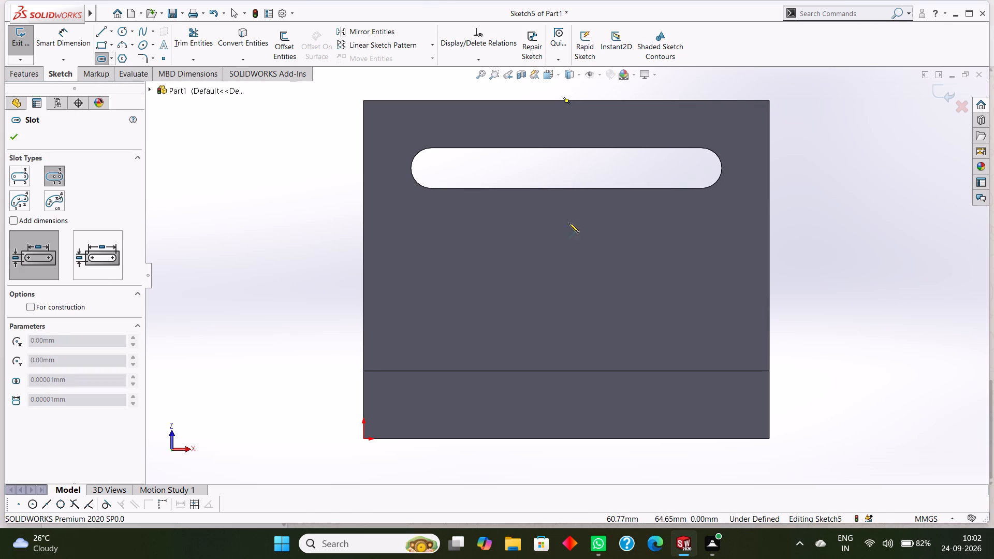
click(565, 246)
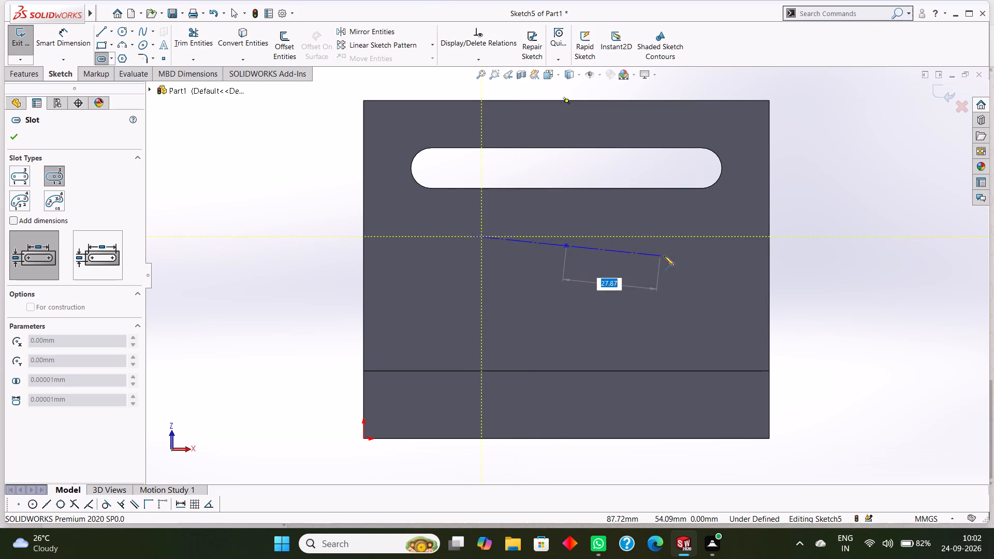
click(710, 247)
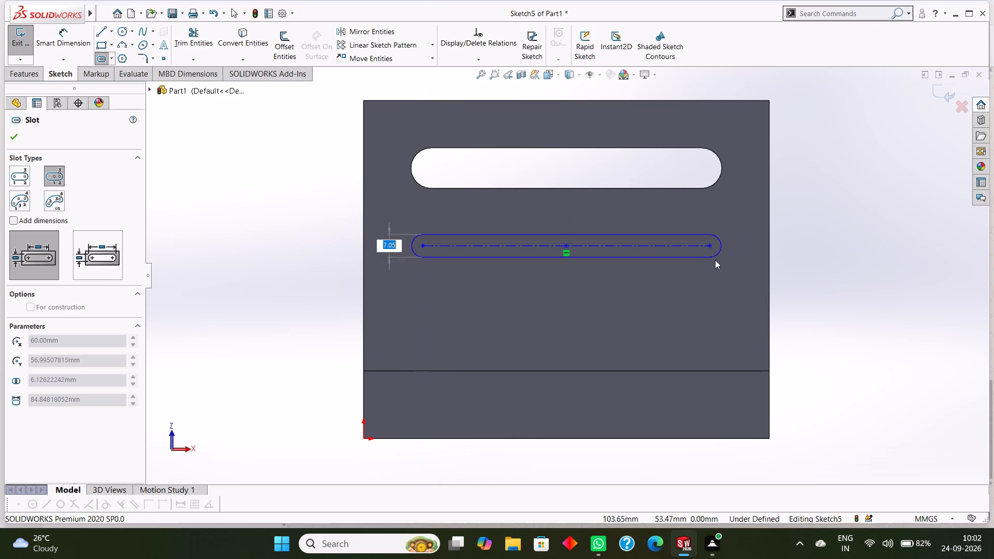
click(717, 272)
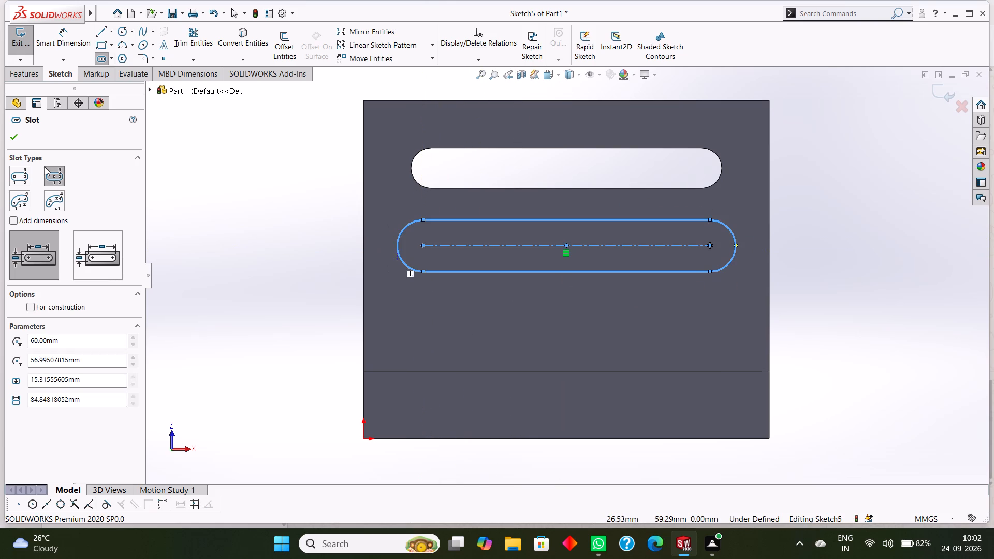
click(15, 137)
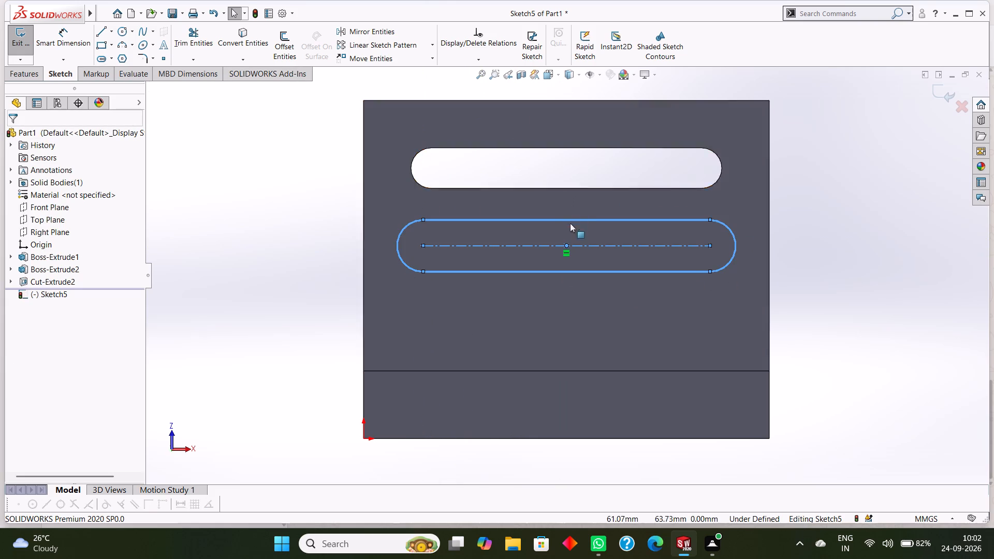
Add a Vertical relation between the midpoint of the flange's top edge and the lower slot's centre point.
click(565, 100)
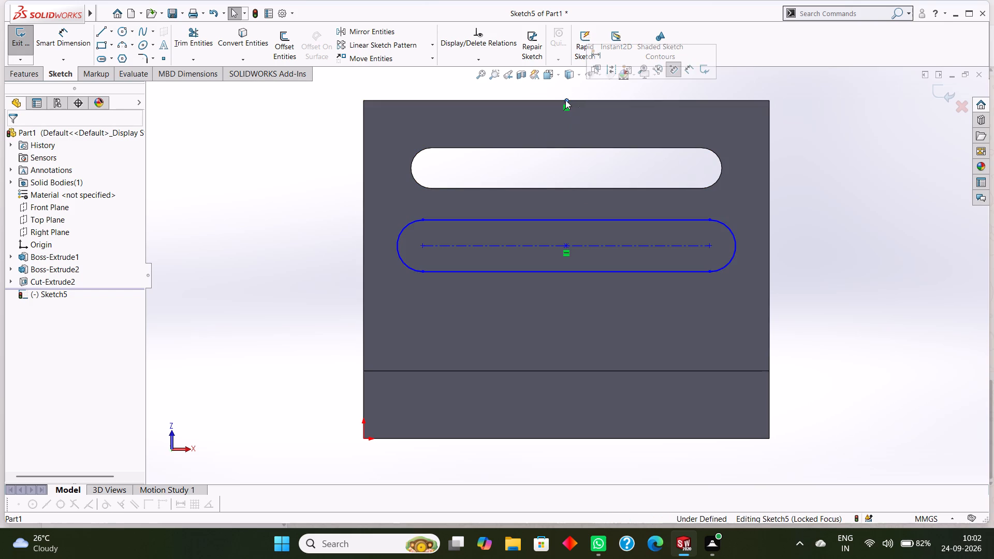
ctrl+click(567, 246)
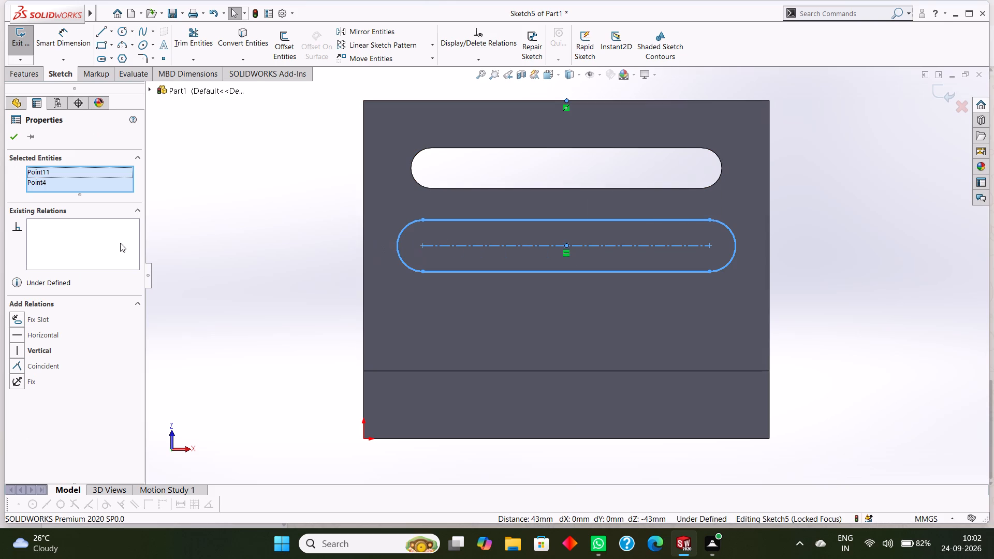
click(41, 350)
click(11, 130)
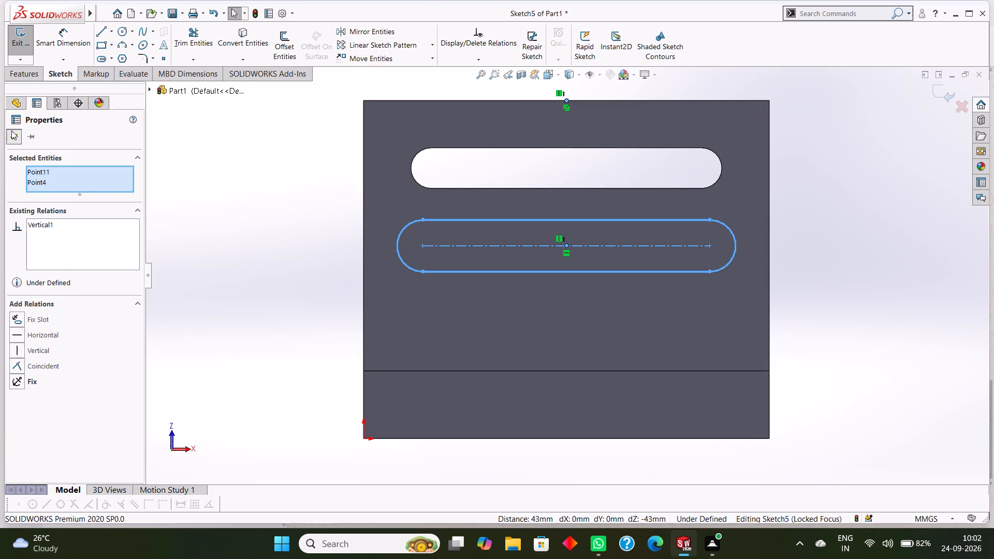
Dimension the lower slot's centre-to-centre length as 80 mm.
click(70, 36)
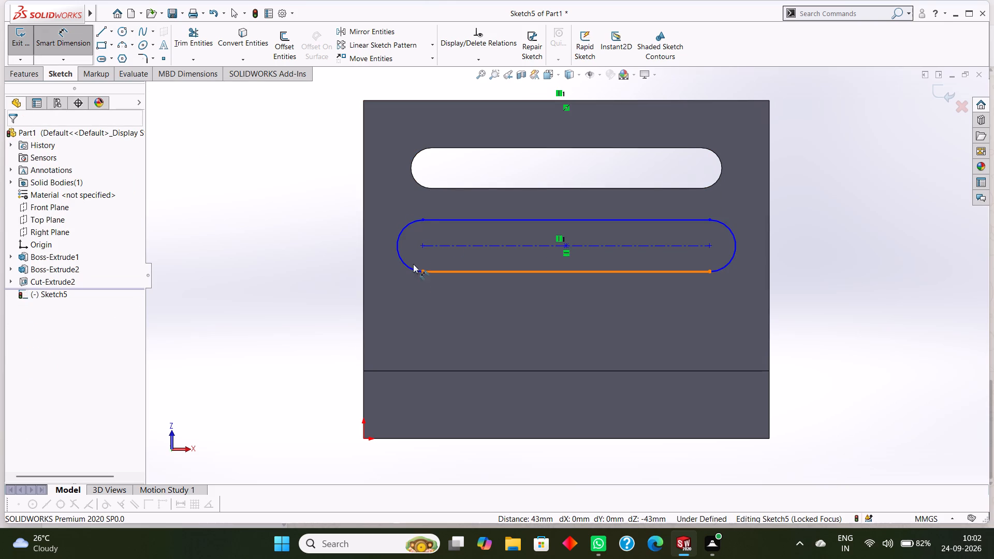
click(421, 246)
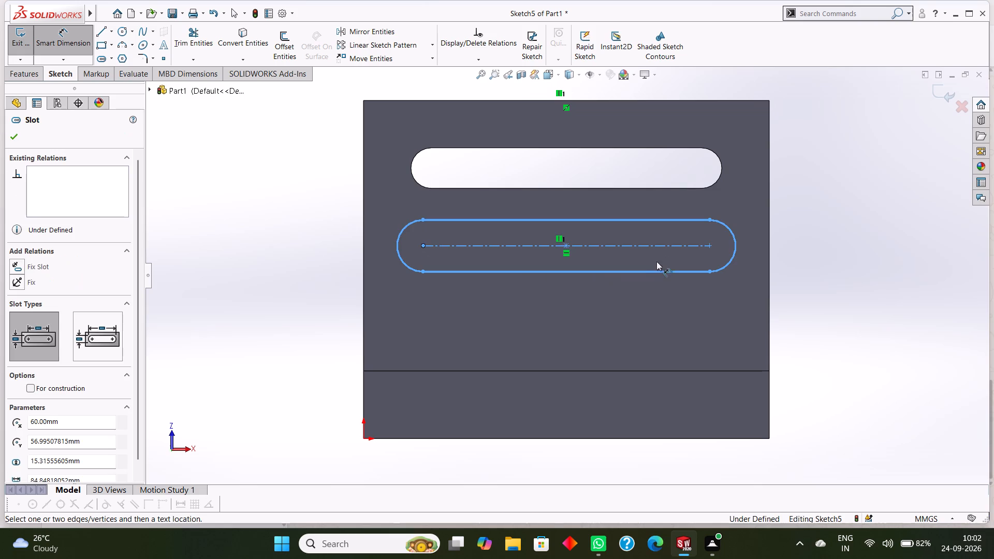
click(709, 246)
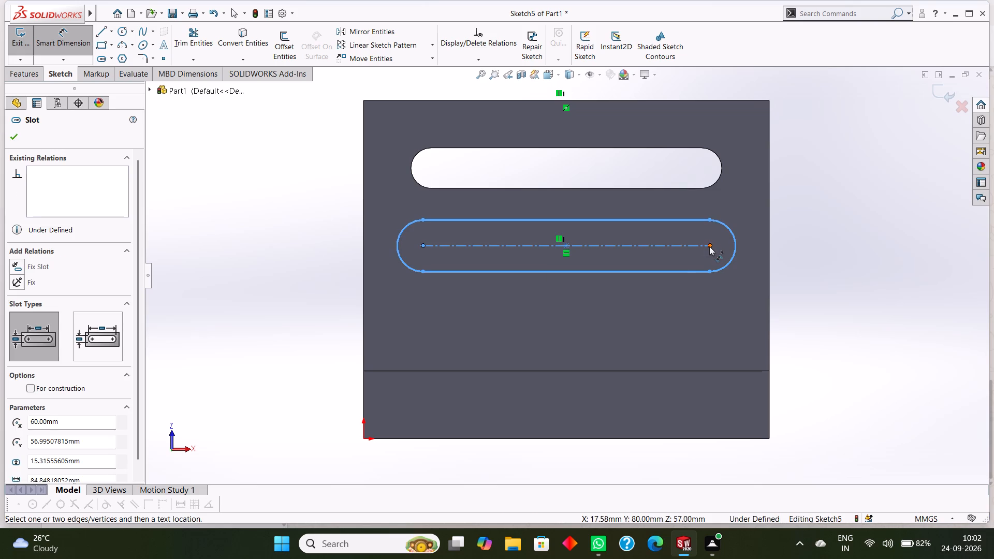
click(592, 326)
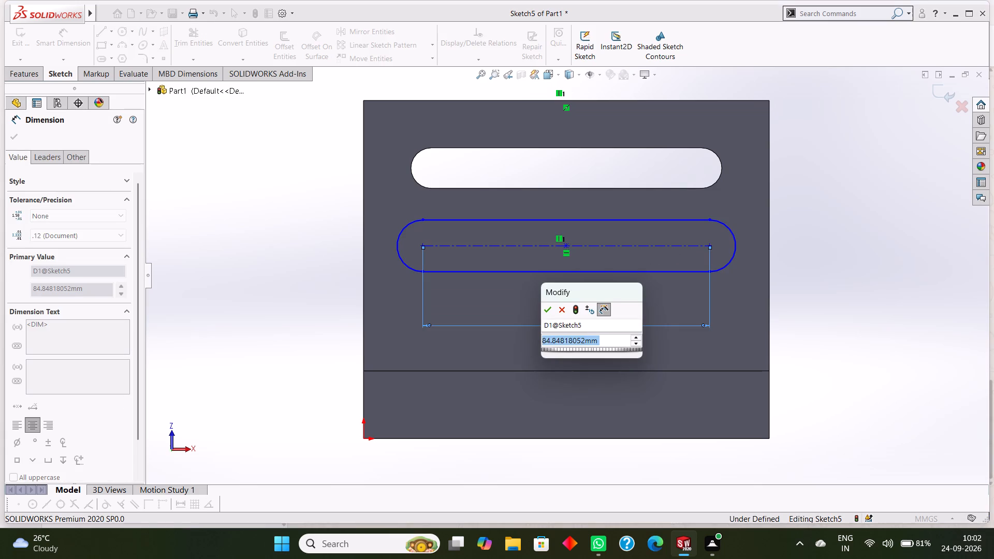
text(80)
key(Return)
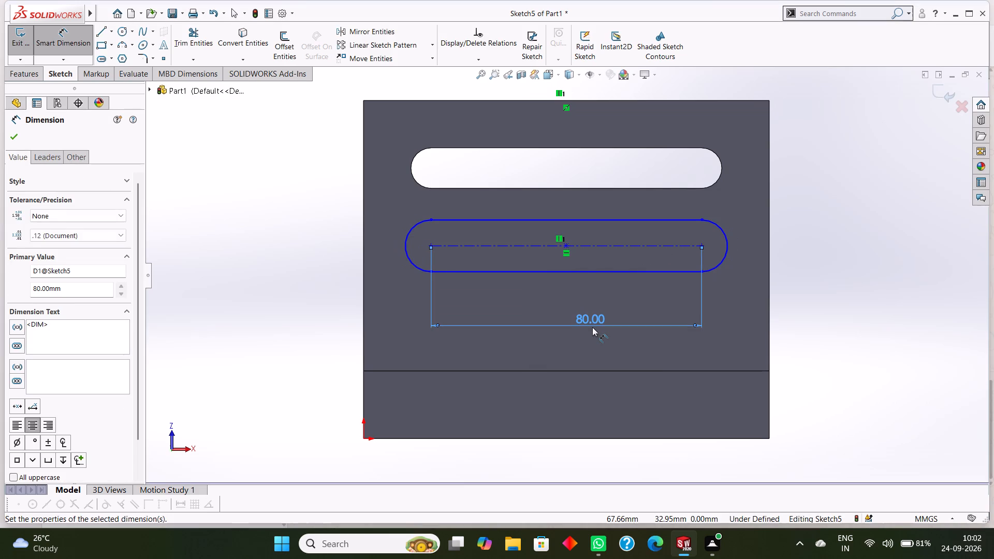
click(14, 137)
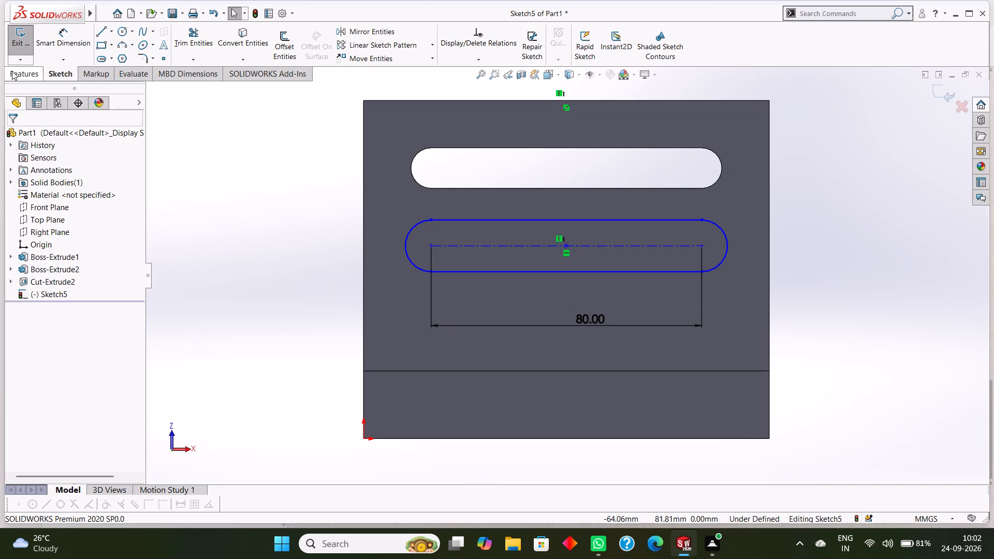
Dimension the lower slot's end arc with a radius of 6 mm.
click(68, 33)
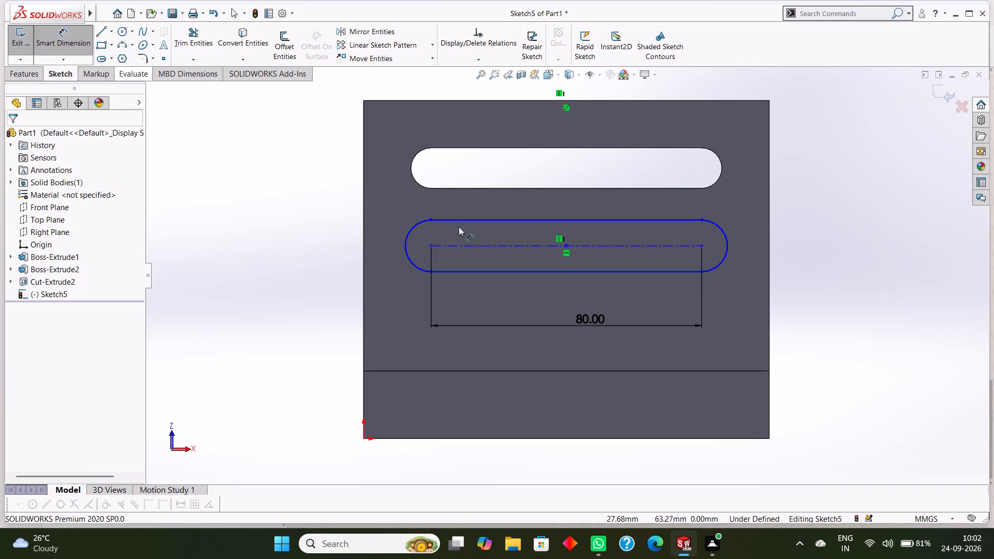
click(420, 224)
click(396, 204)
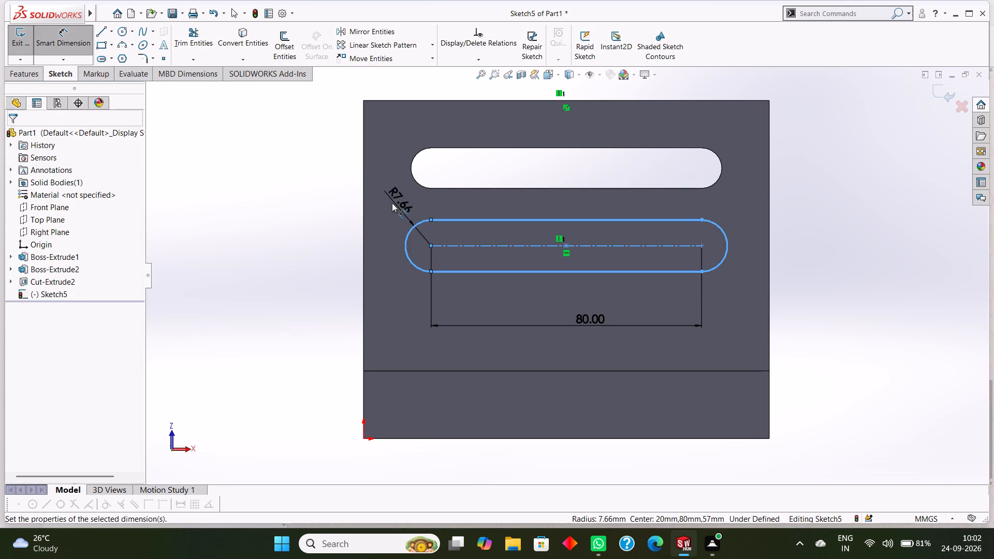
key(6)
key(Return)
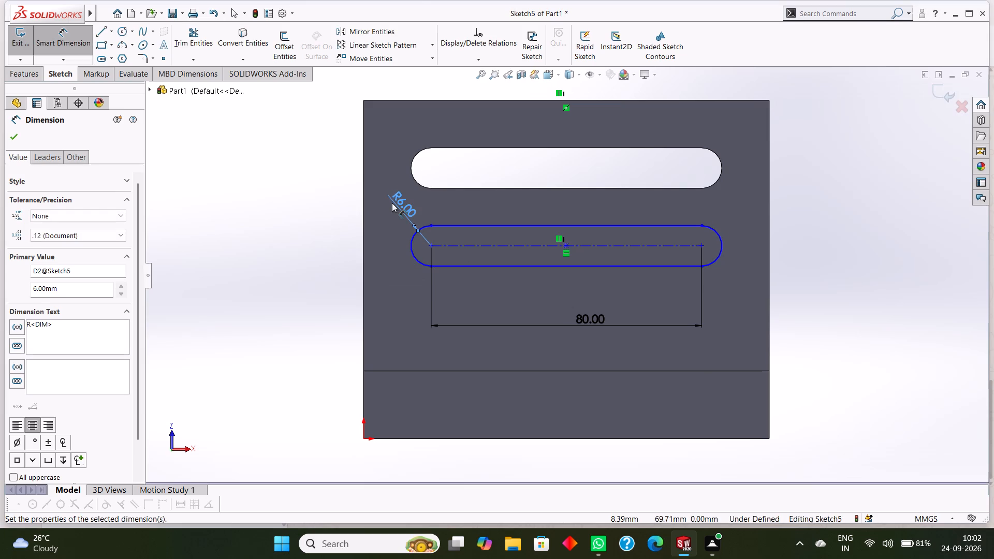
Cut-extrude the lower slot sketch all the way through the upright flange.
click(16, 134)
click(22, 71)
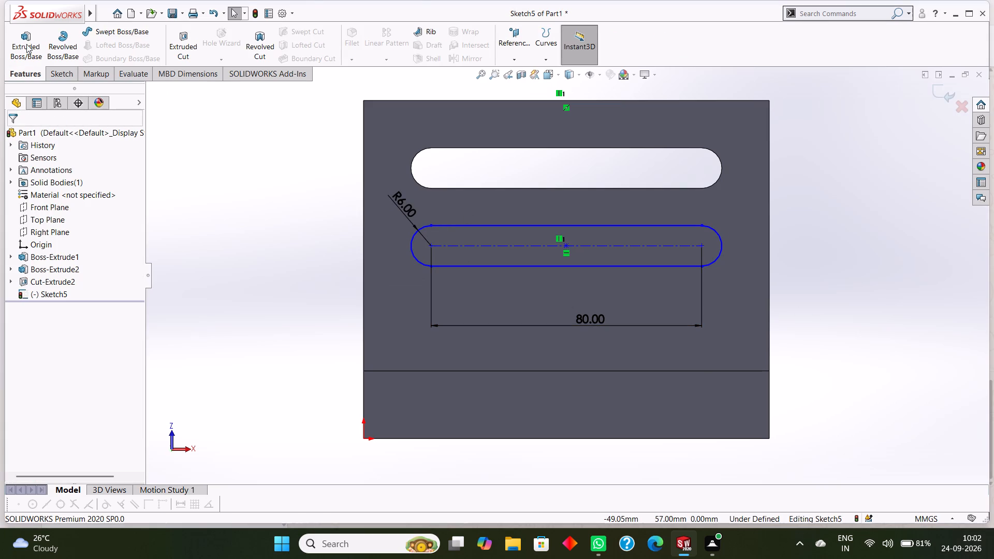
click(177, 41)
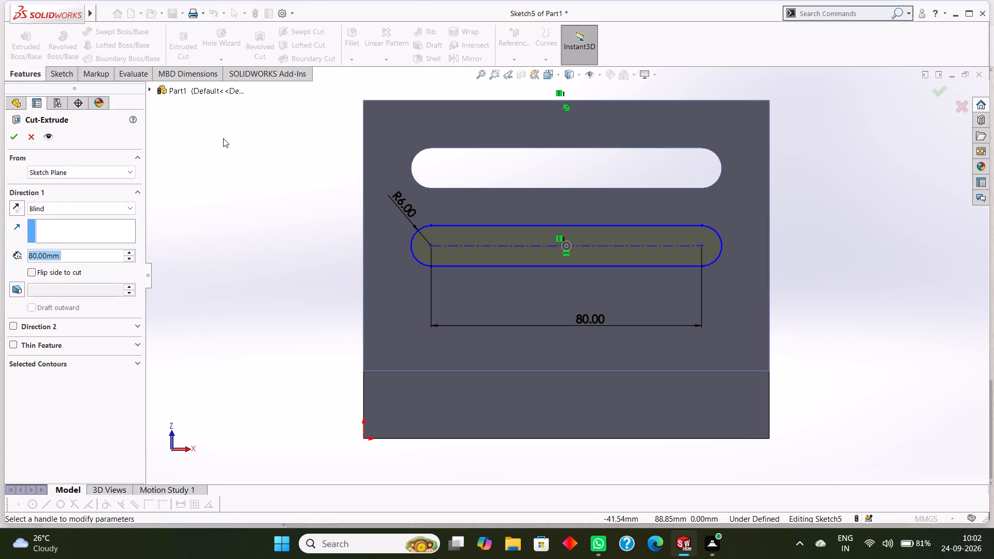
middle_drag(224, 139, 261, 194)
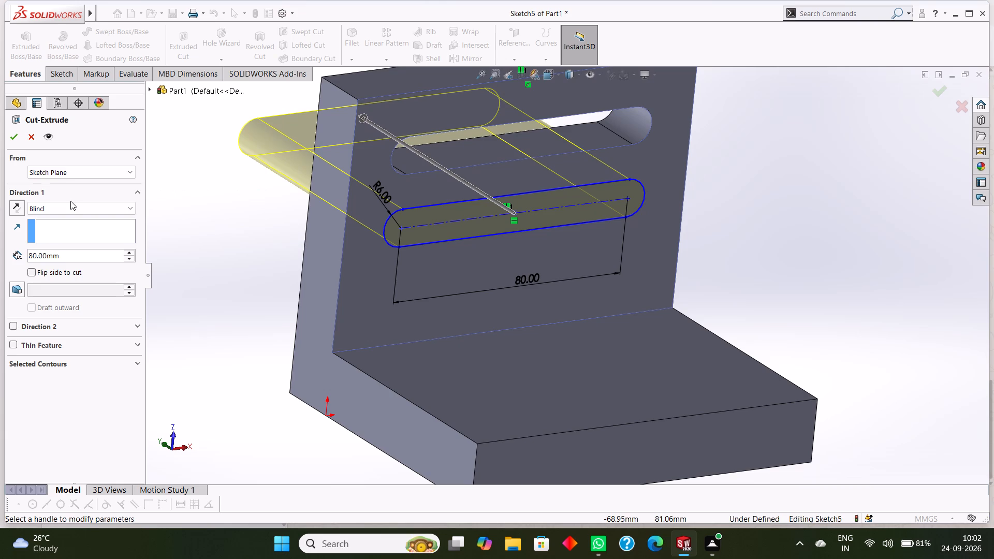
click(70, 204)
click(74, 225)
scroll(251, 207, up, 2)
click(13, 140)
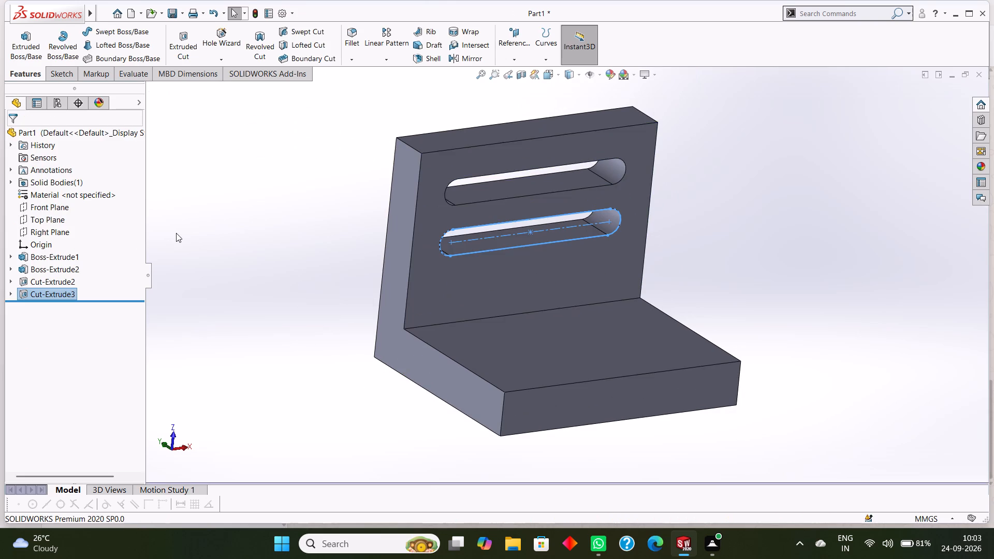
On the flange's inner face, sketch a third horizontal centerpoint straight slot about 87 mm between centres, 12 mm wide, about 66 mm below the top edge.
click(489, 289)
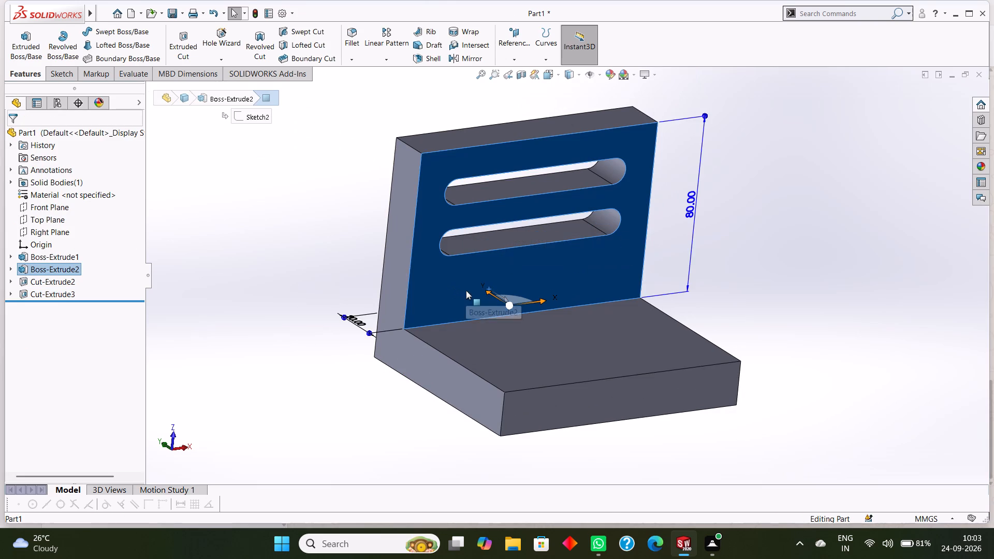
key(Escape)
click(493, 280)
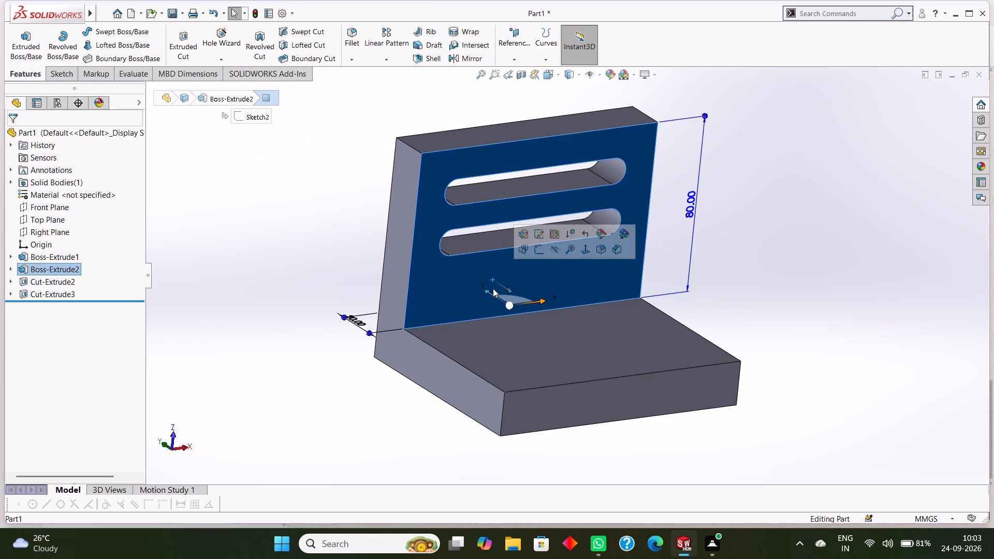
key(ctrl+8)
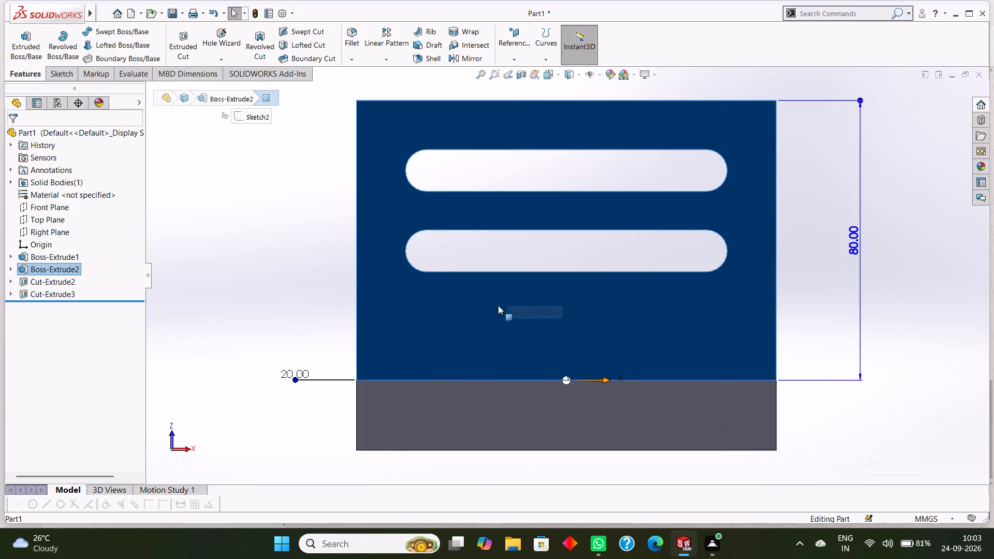
right_click(466, 298)
click(489, 284)
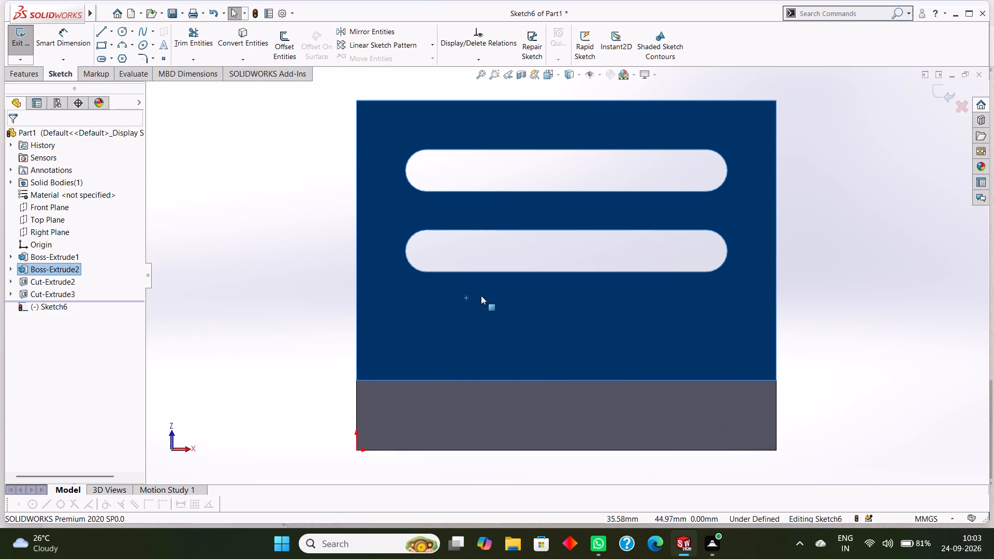
key(Escape)
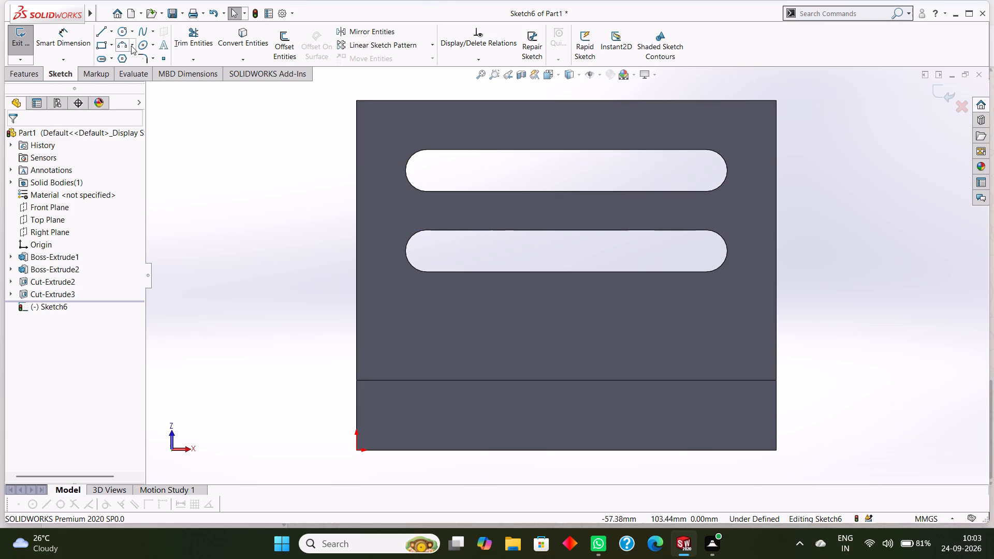
click(114, 62)
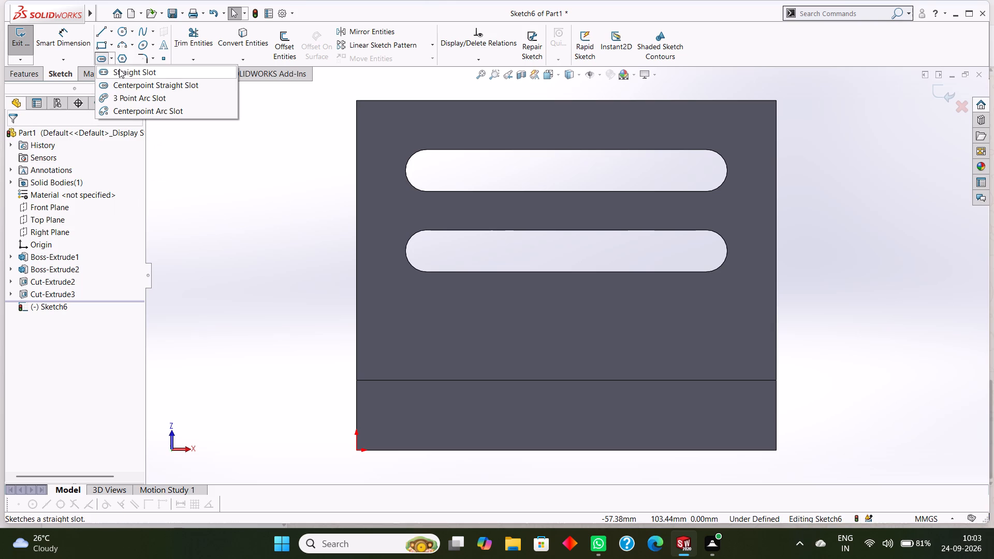
click(127, 82)
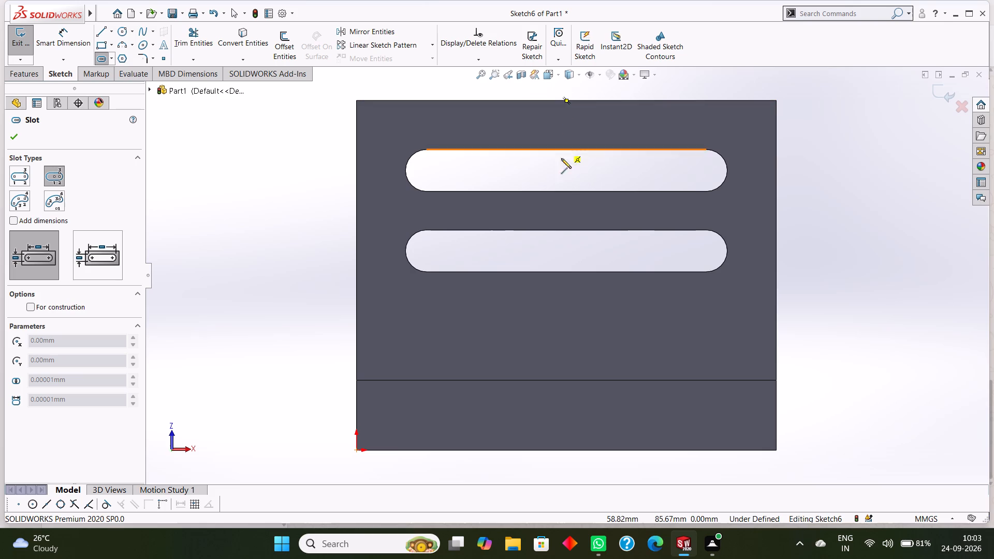
click(568, 331)
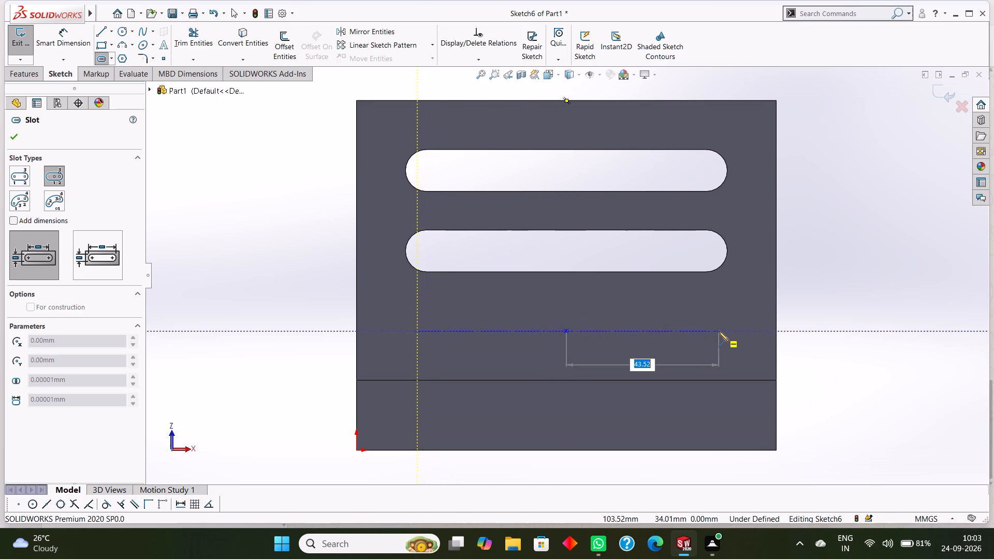
click(719, 331)
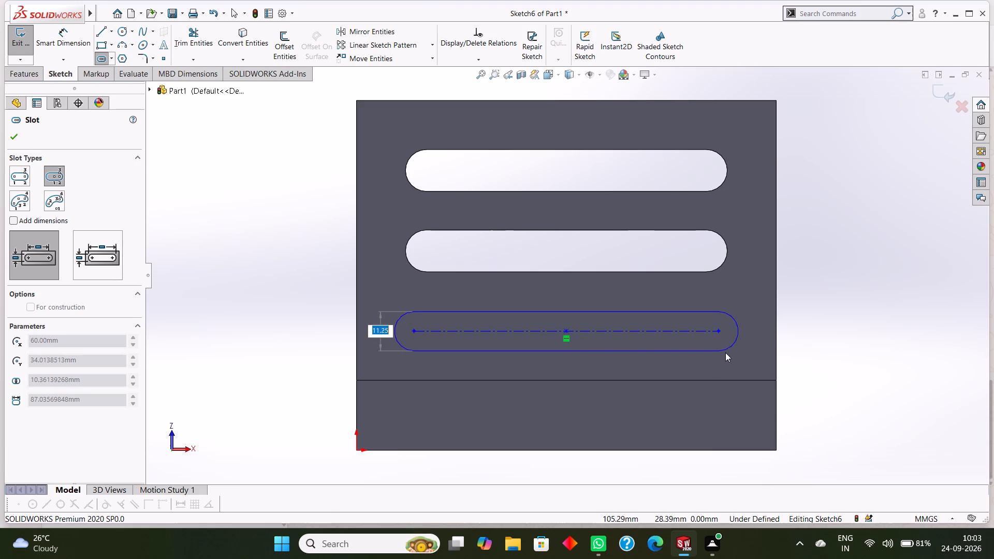
click(725, 352)
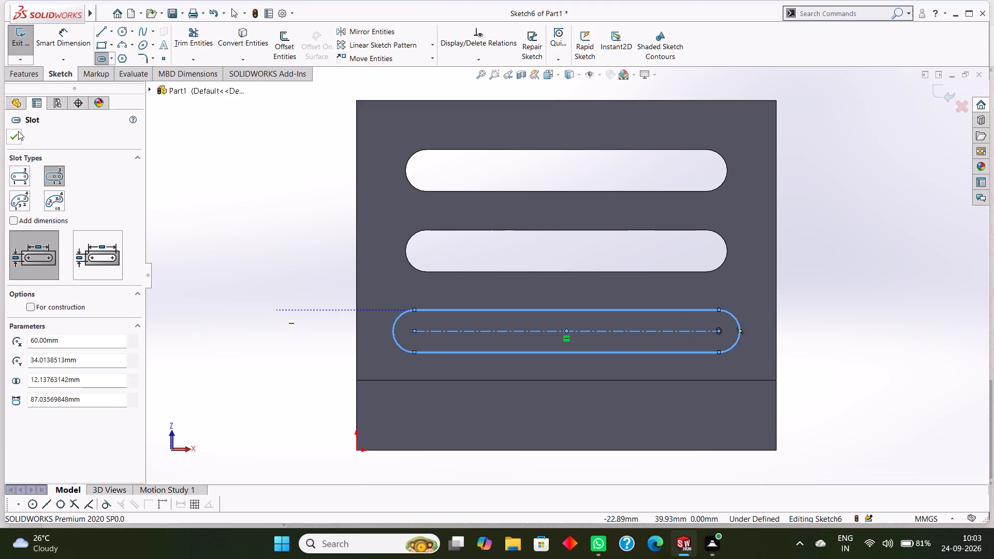
click(18, 135)
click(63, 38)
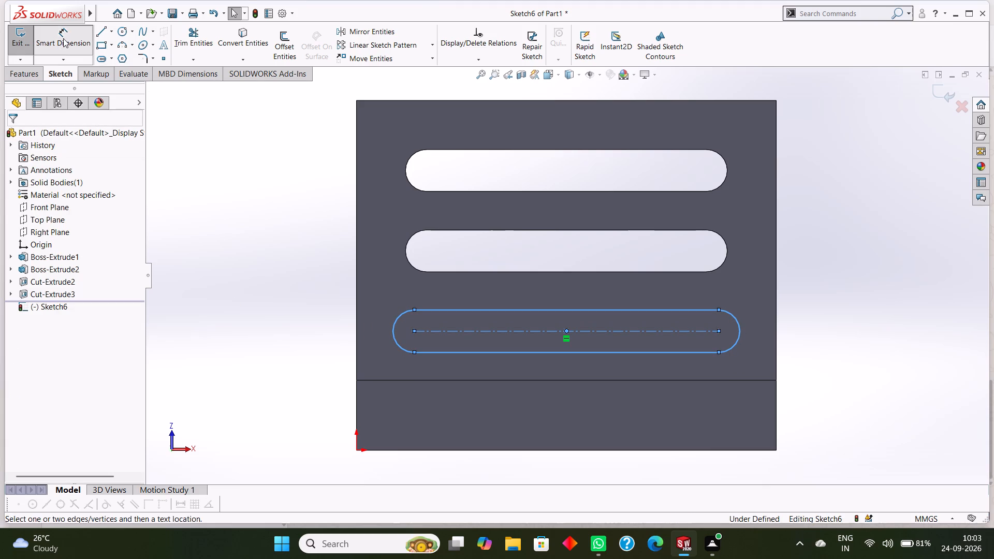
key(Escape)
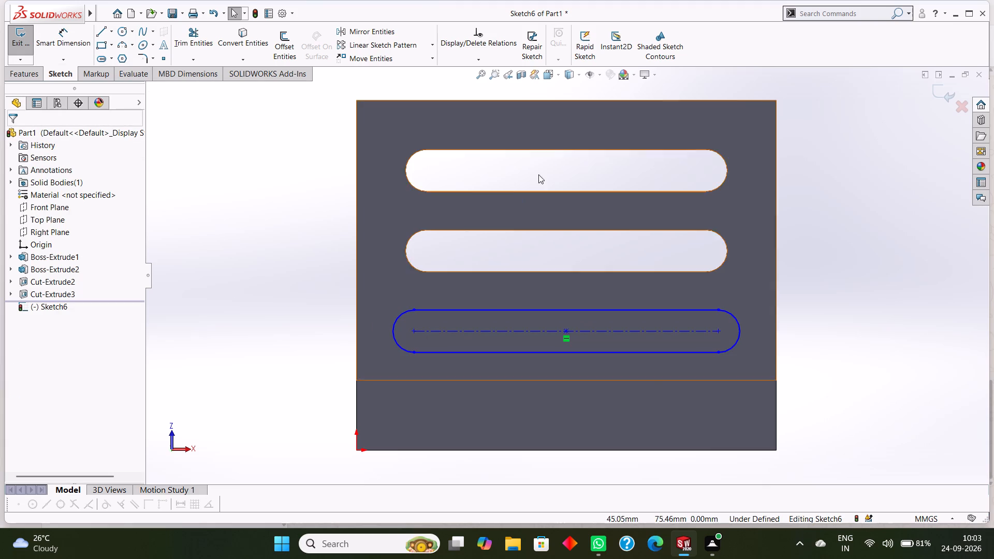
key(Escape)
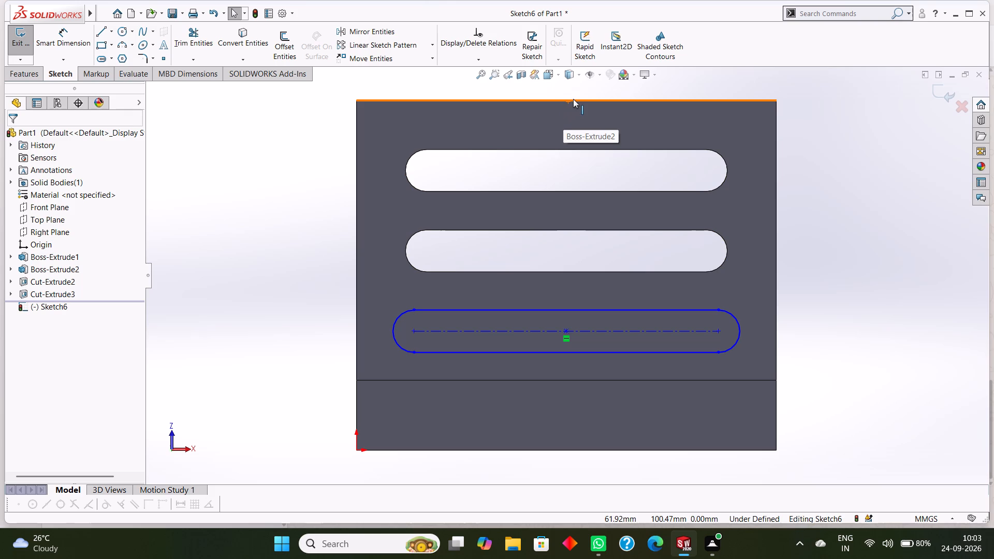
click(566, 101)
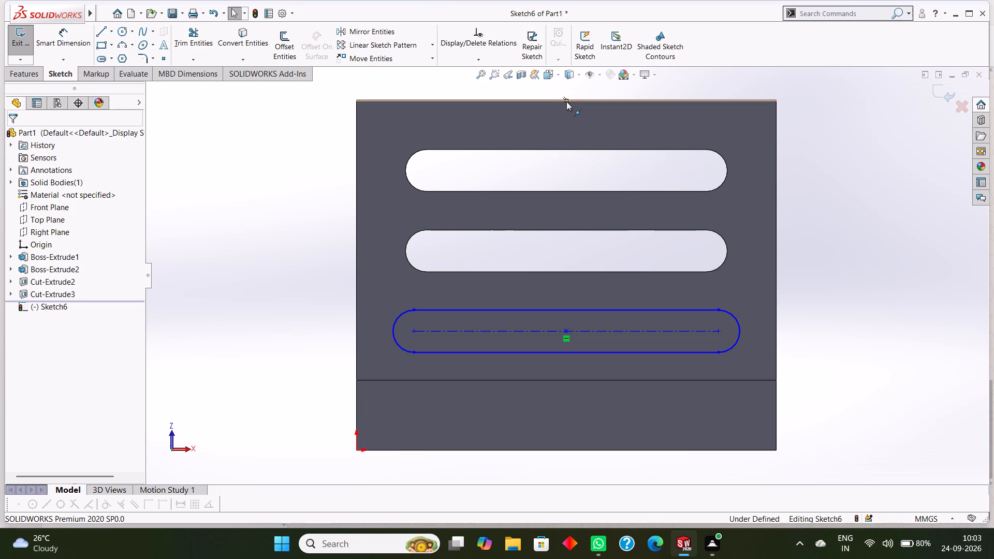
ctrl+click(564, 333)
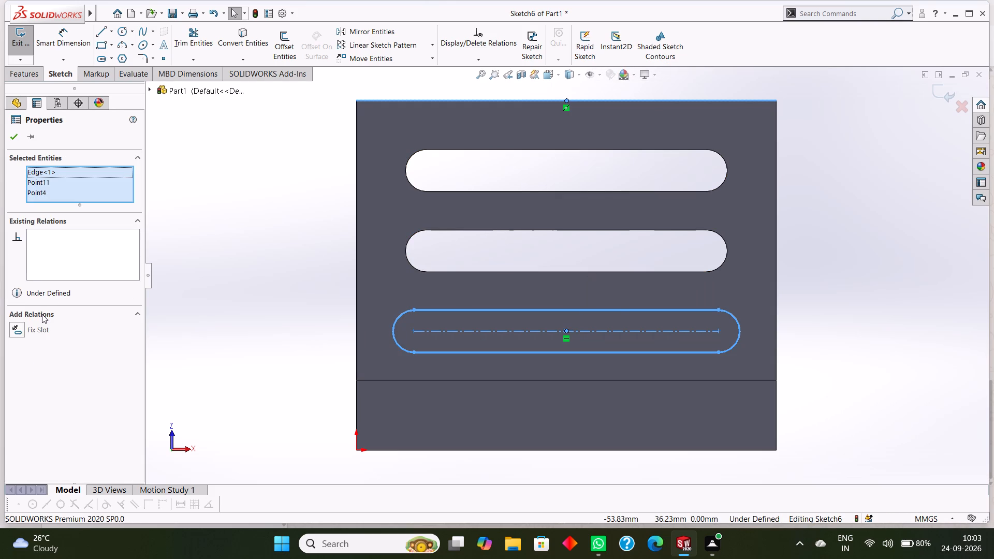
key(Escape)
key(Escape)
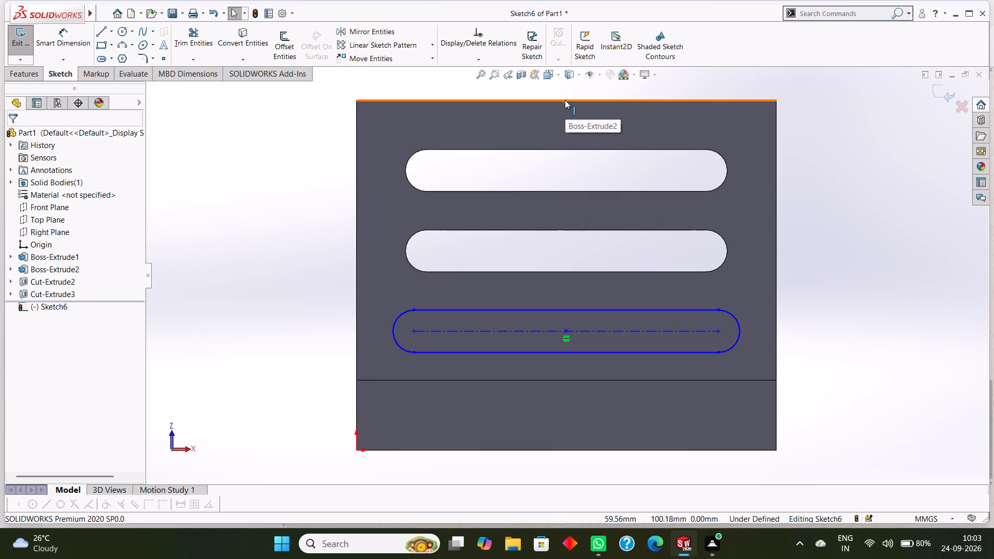
Add a Vertical relation between the midpoint of the flange's top edge and the third slot's centre point.
click(565, 100)
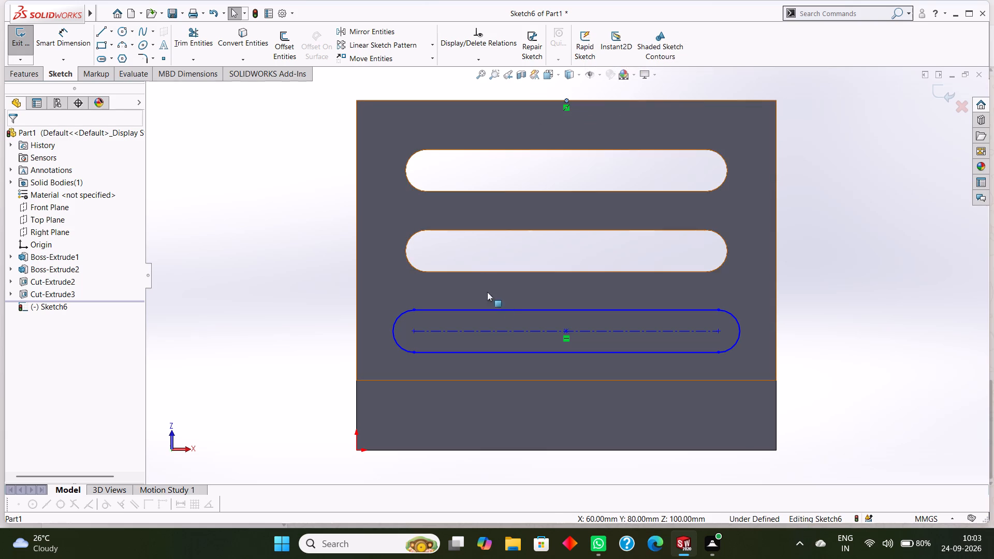
ctrl+click(564, 332)
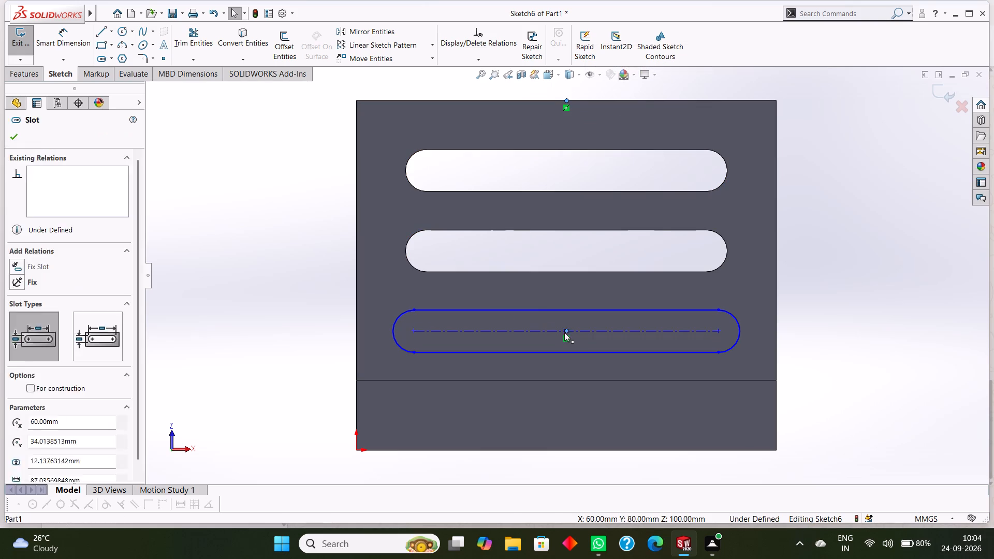
click(47, 348)
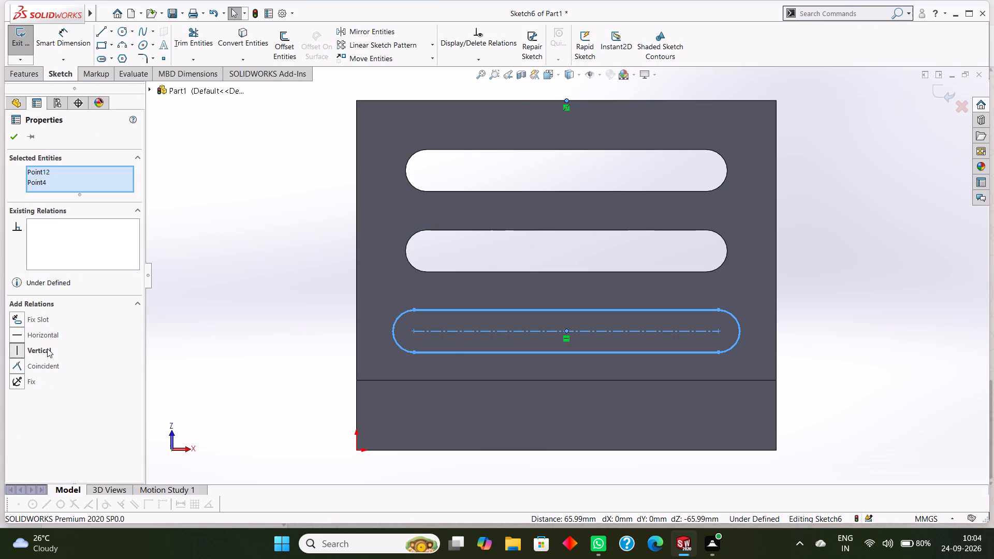
click(10, 134)
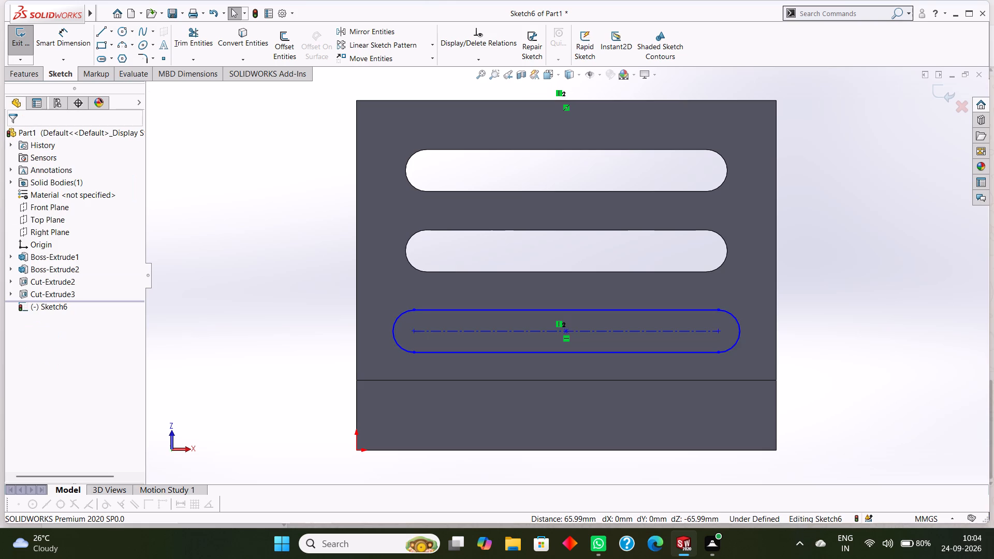
Dimension the third slot's centre-to-centre length as 80 mm.
click(67, 35)
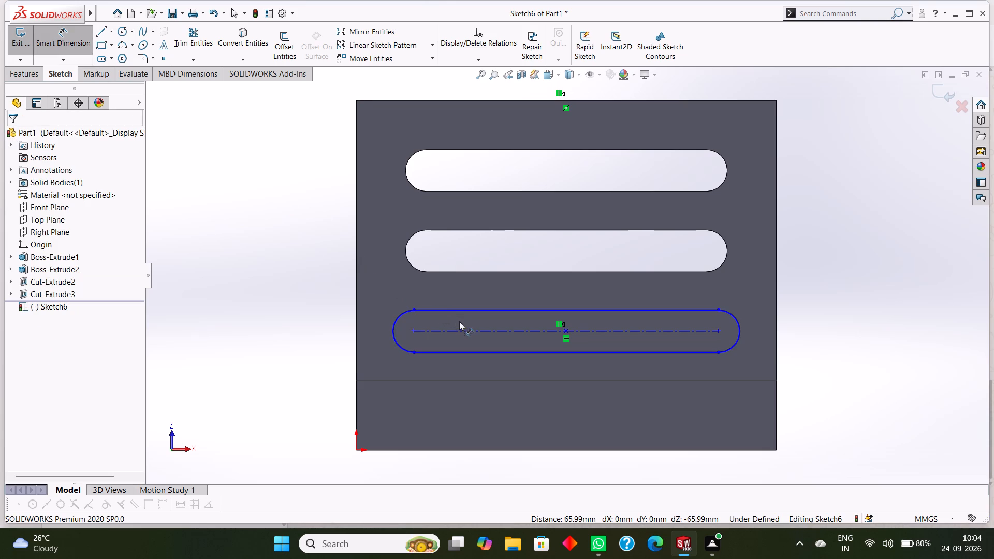
click(413, 333)
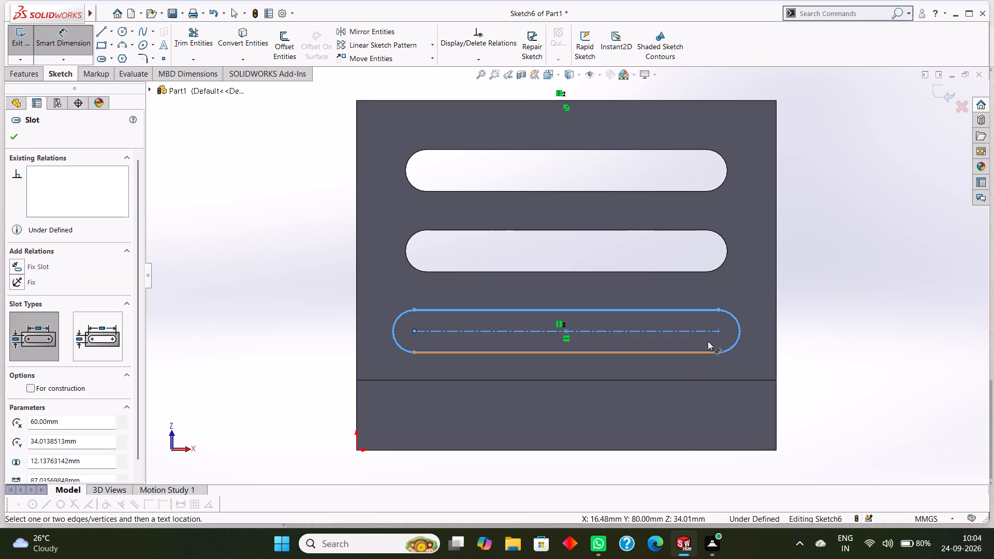
click(717, 334)
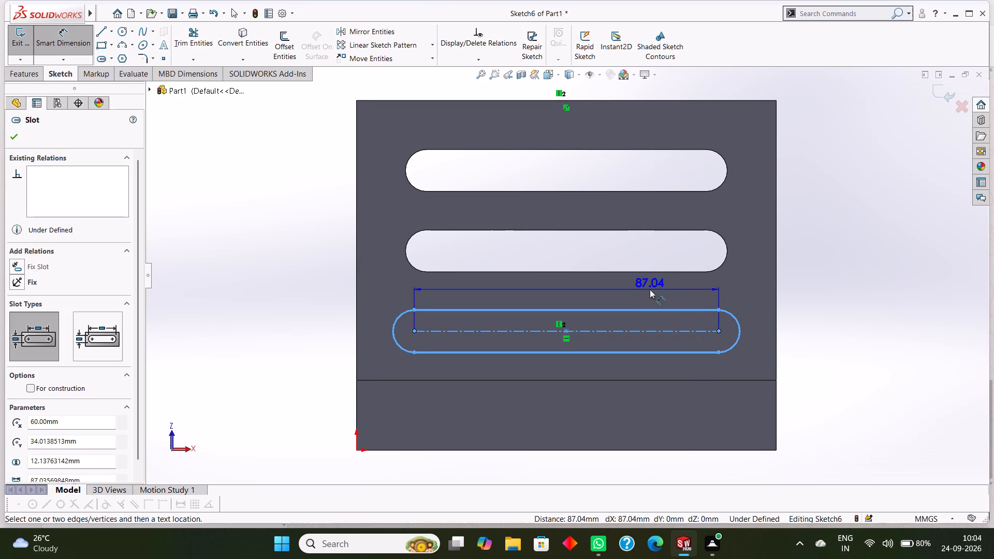
click(649, 289)
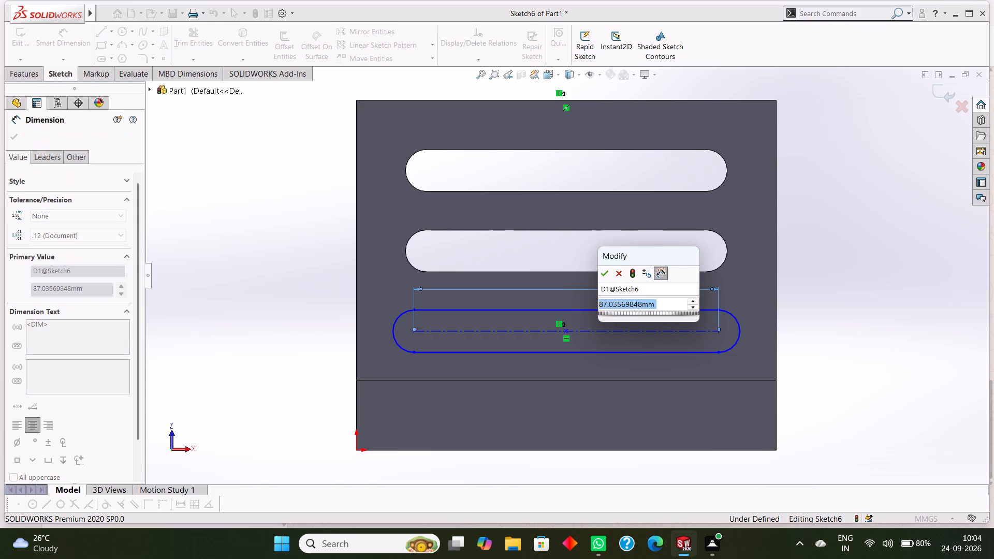
text(80)
key(Return)
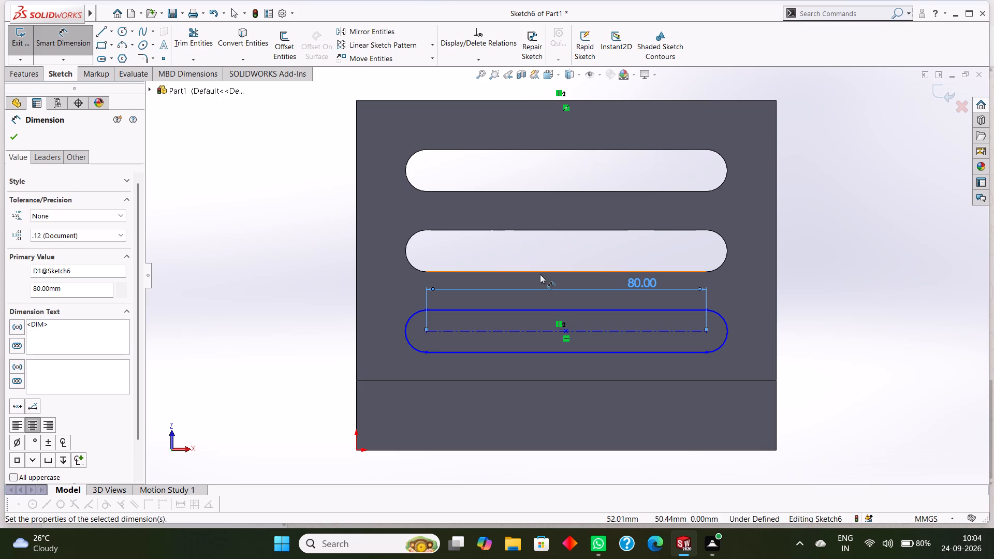
key(Escape)
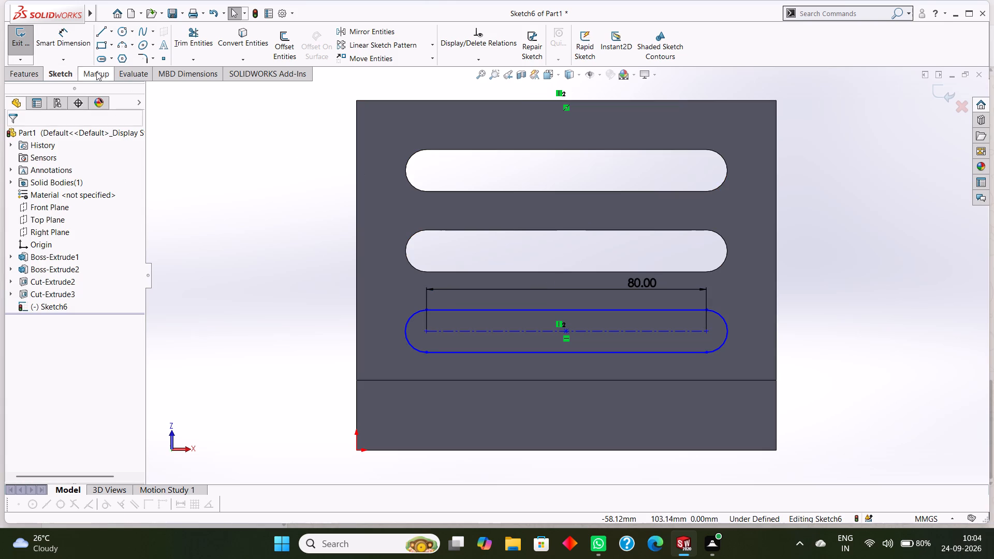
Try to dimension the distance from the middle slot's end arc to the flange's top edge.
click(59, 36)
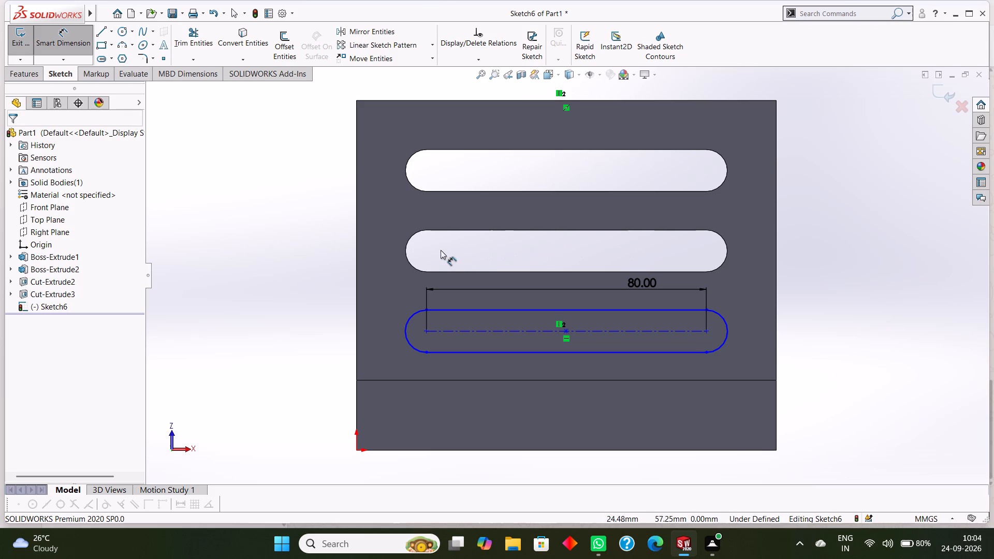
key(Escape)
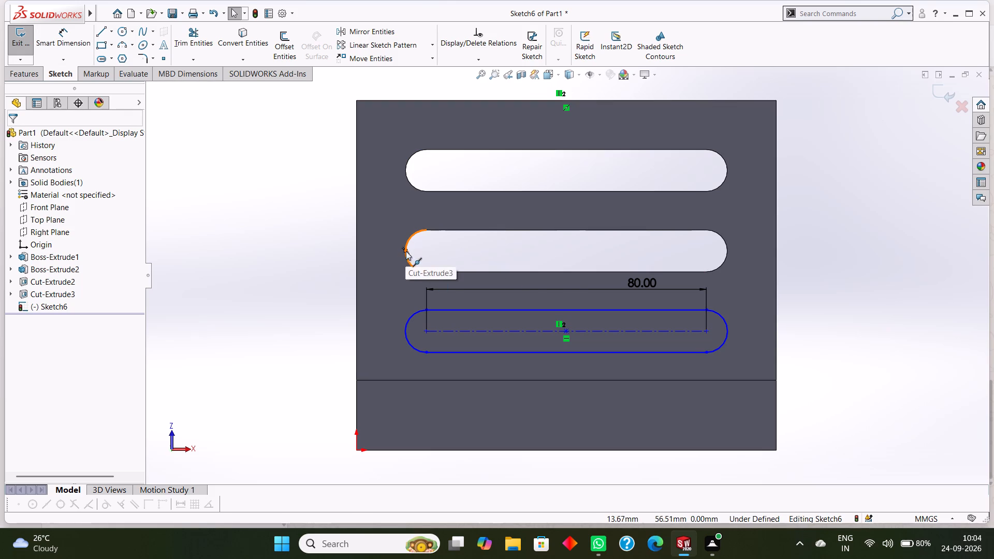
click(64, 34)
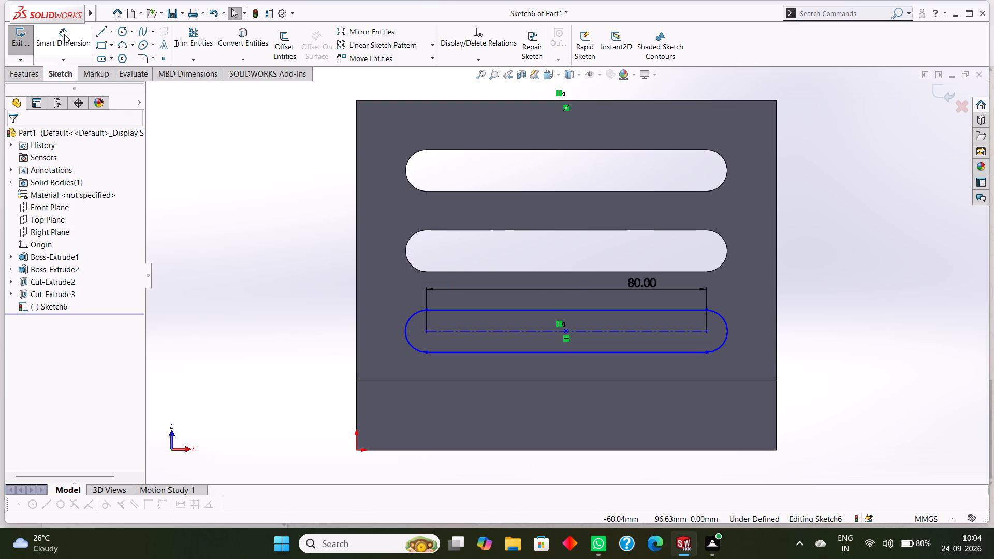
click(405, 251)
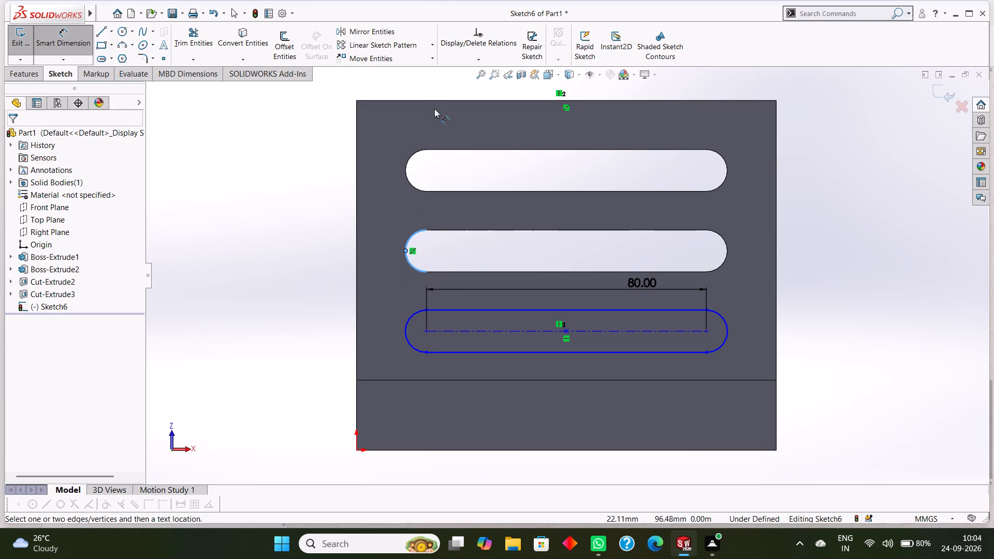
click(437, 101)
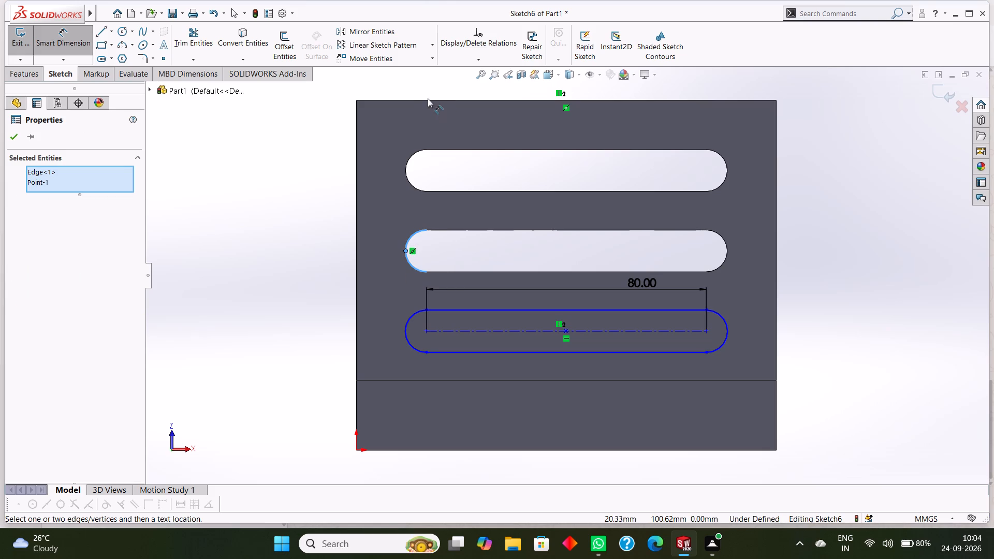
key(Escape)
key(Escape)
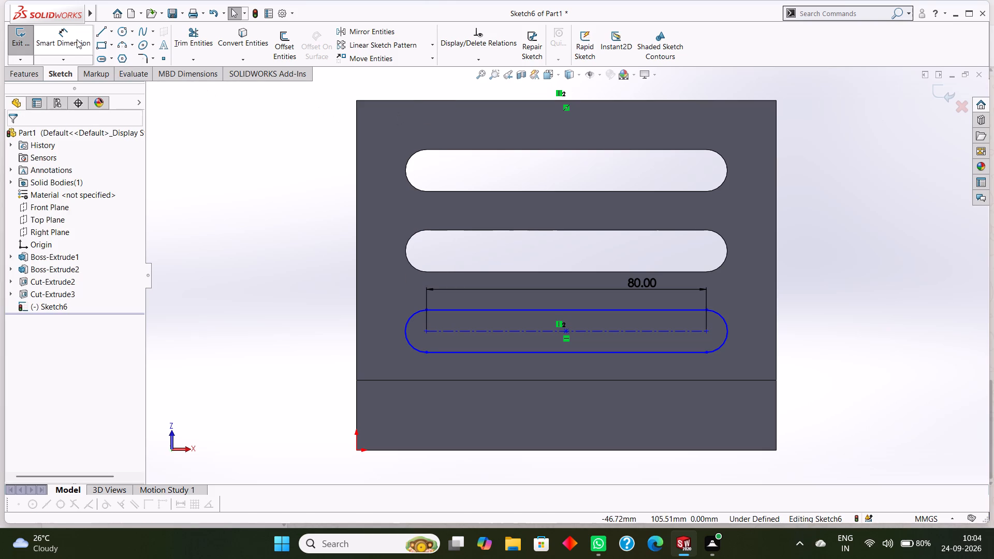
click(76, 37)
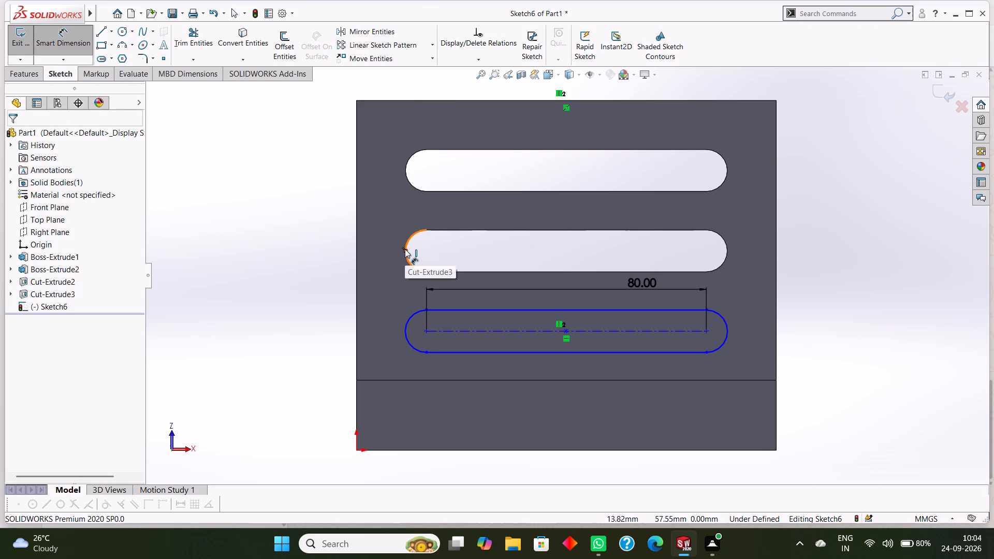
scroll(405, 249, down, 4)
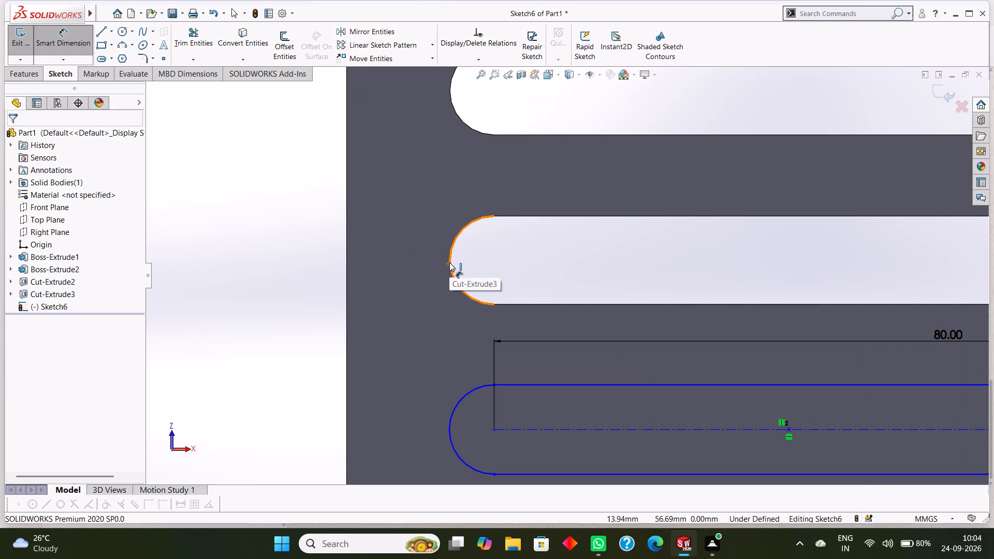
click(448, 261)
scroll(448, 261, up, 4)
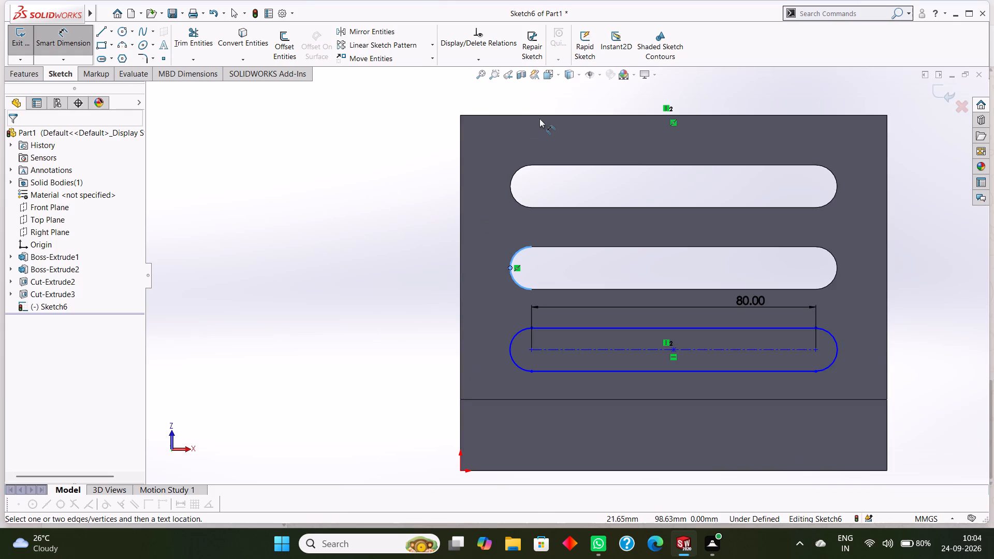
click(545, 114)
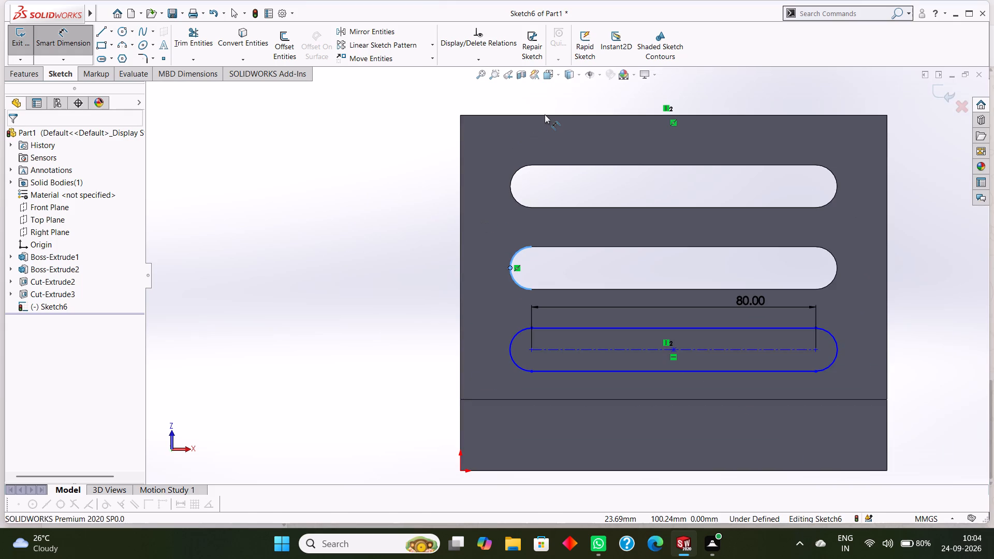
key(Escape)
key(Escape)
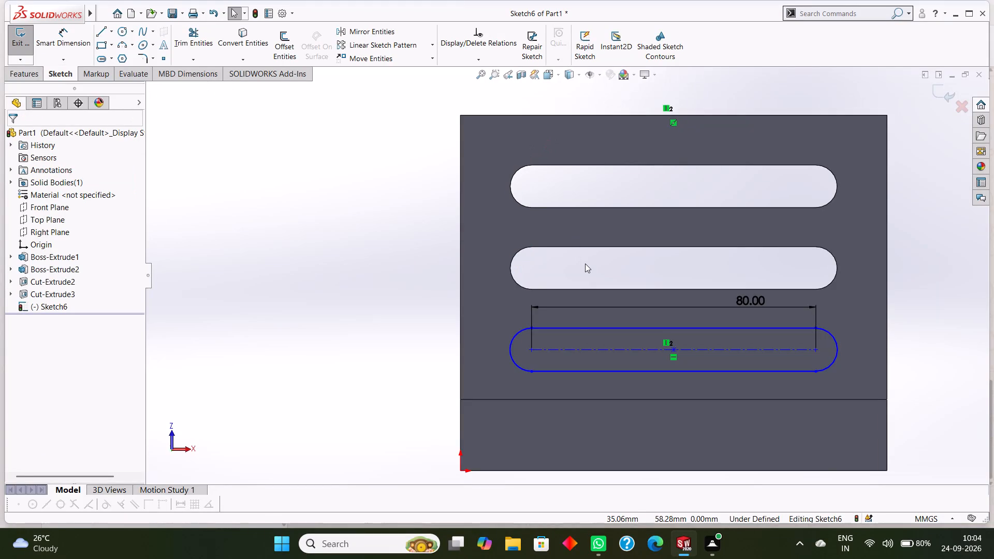
Undo the third slot's sketch and the second slot's cut, back to the open second slot sketch.
key(ctrl+z)
key(ctrl+z)
key(ctrl+z)
key(ctrl+z)
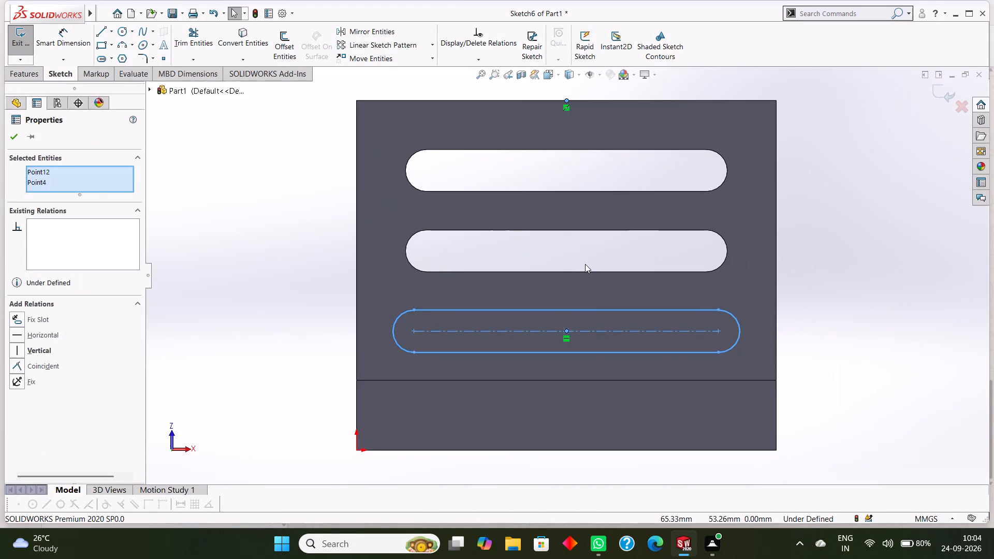
key(ctrl+z)
key(ctrl+z)
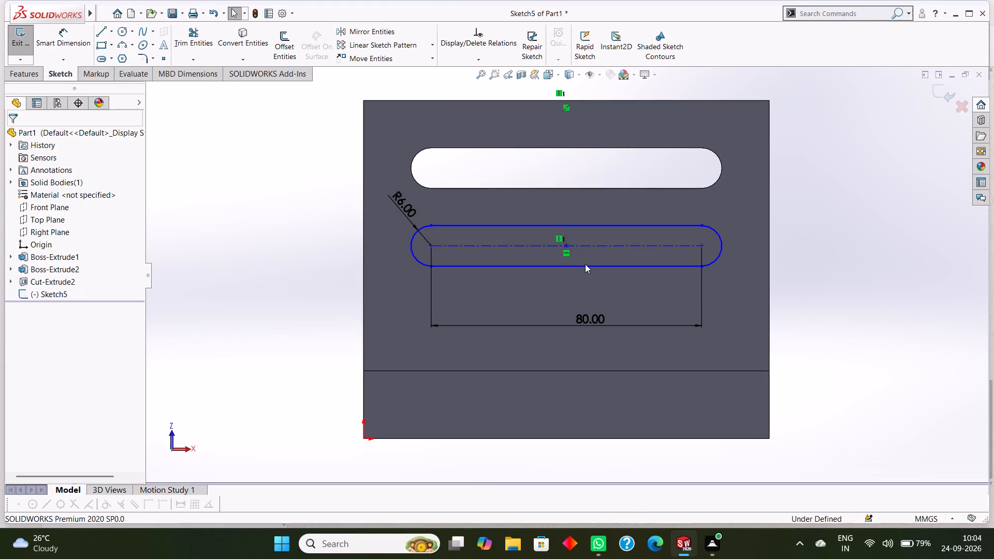
Dimension the second slot's centre point 40 mm below the flange's top edge.
click(83, 32)
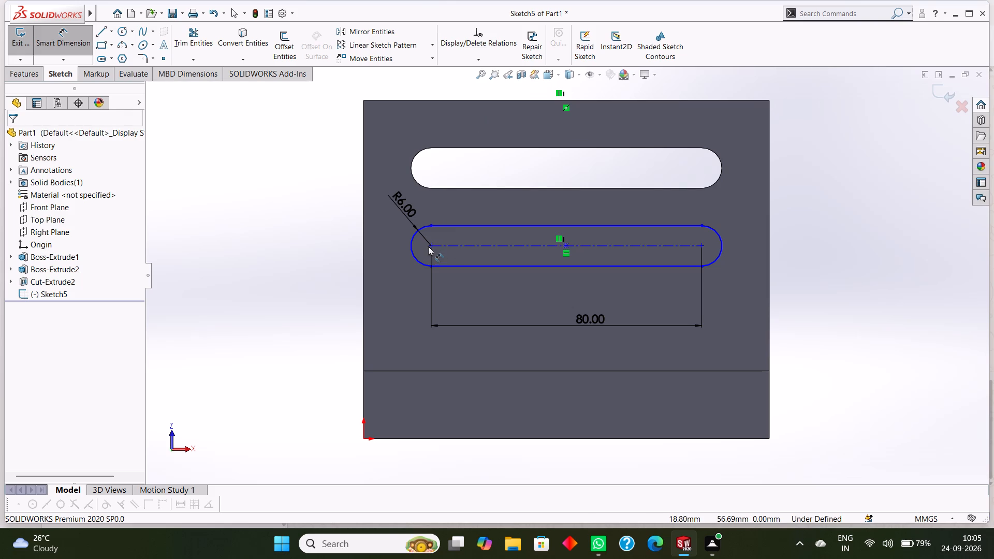
click(565, 247)
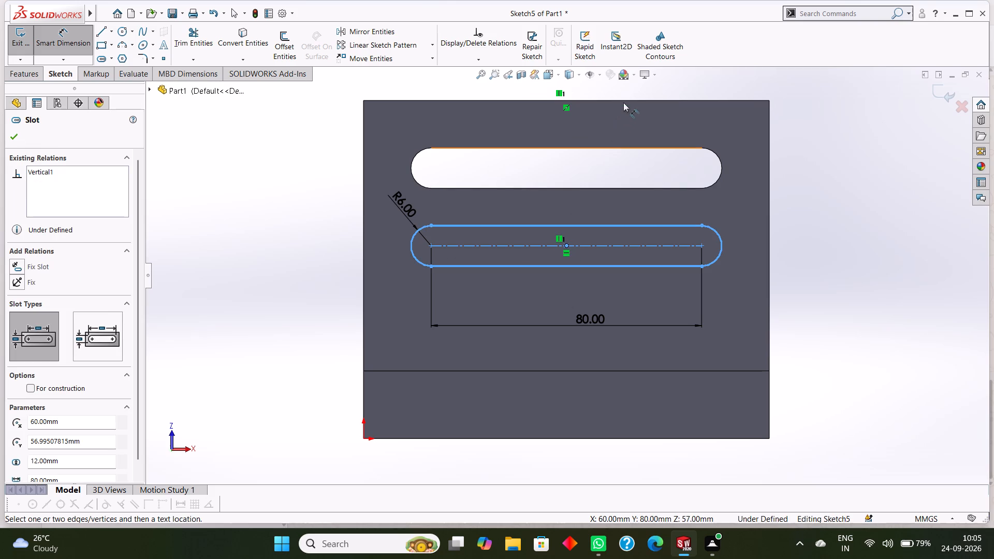
click(623, 99)
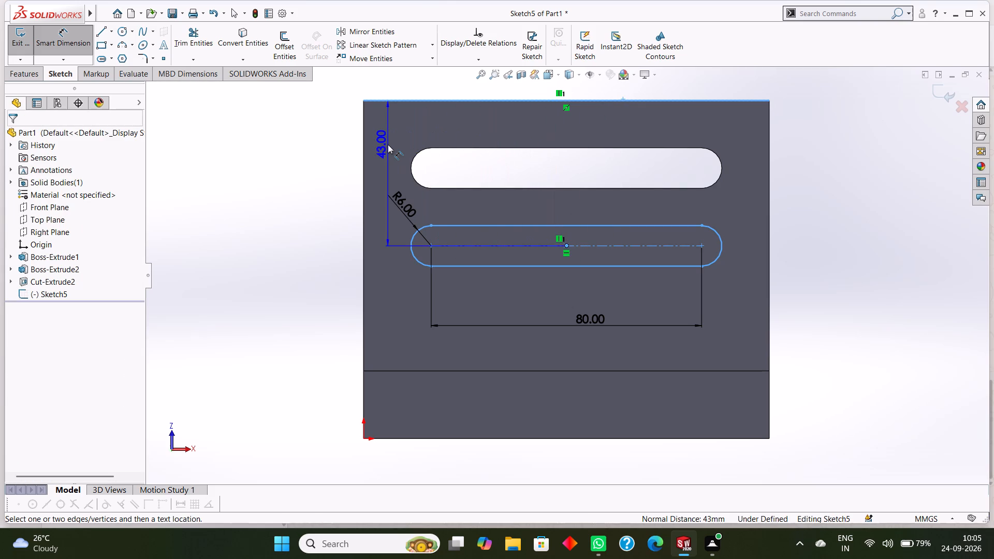
click(388, 144)
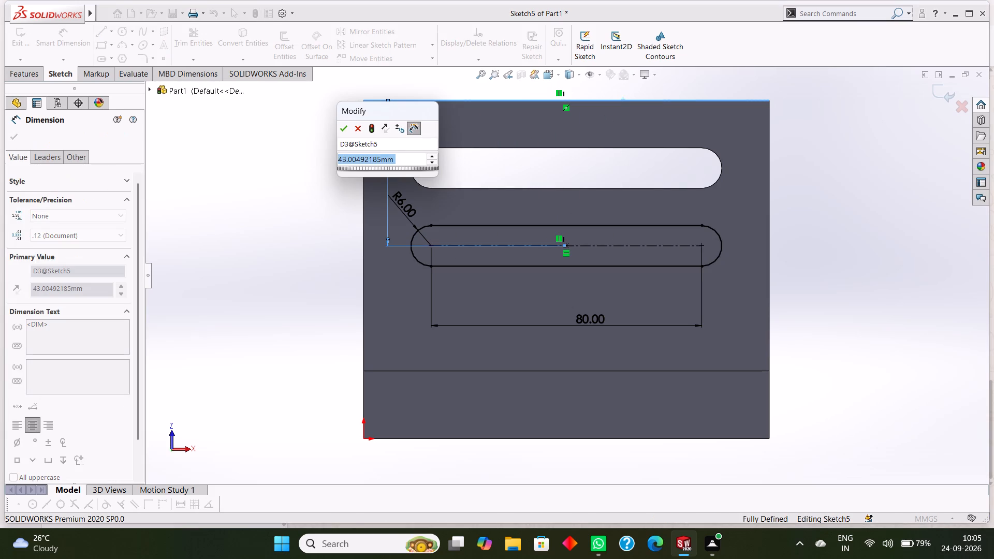
text(40)
key(Return)
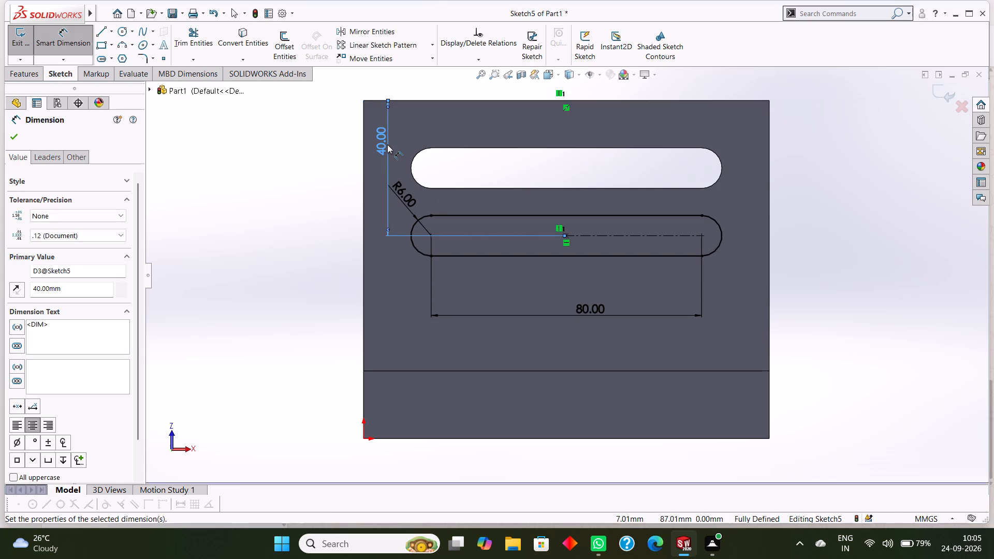
click(21, 133)
Cut-extrude the second slot sketch Through All of the upright flange.
click(20, 78)
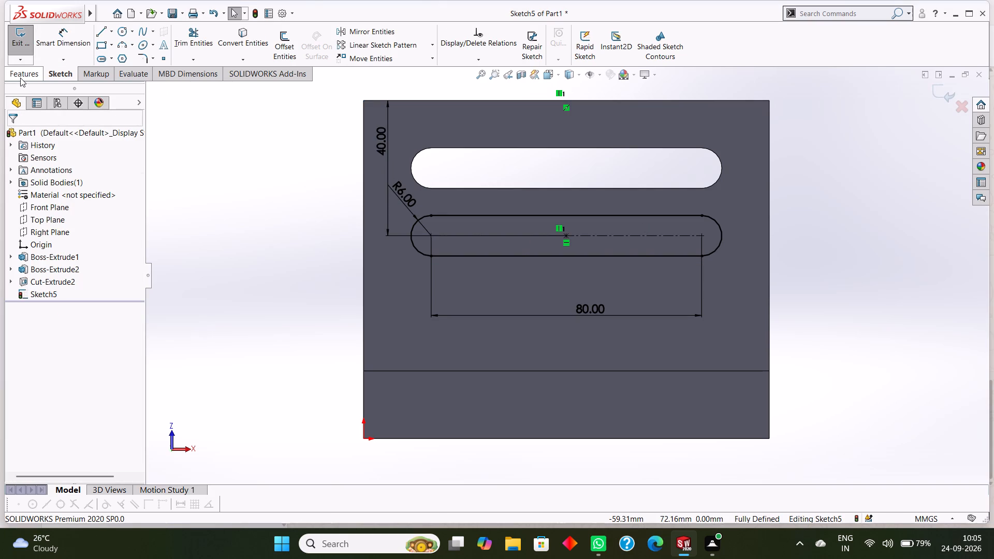
click(182, 48)
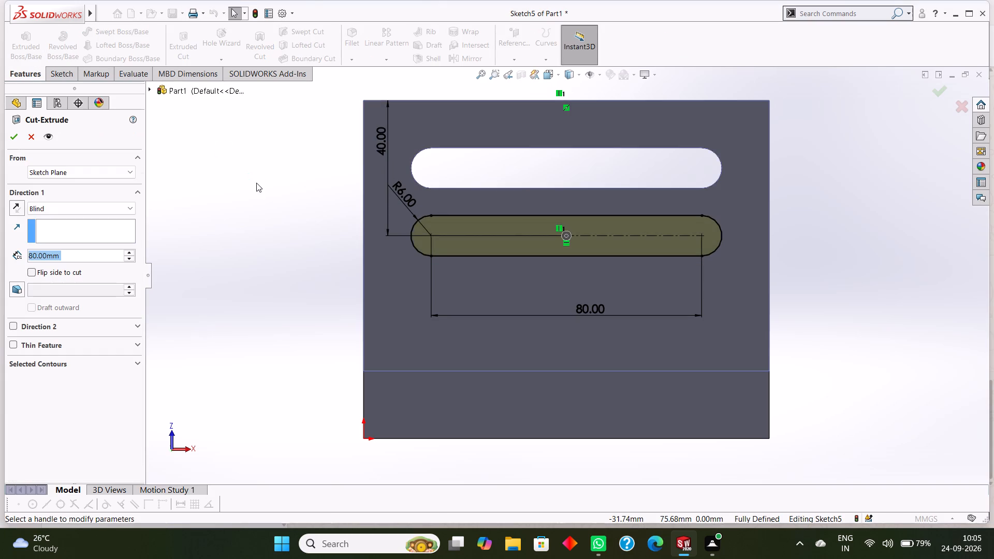
middle_drag(262, 189, 294, 256)
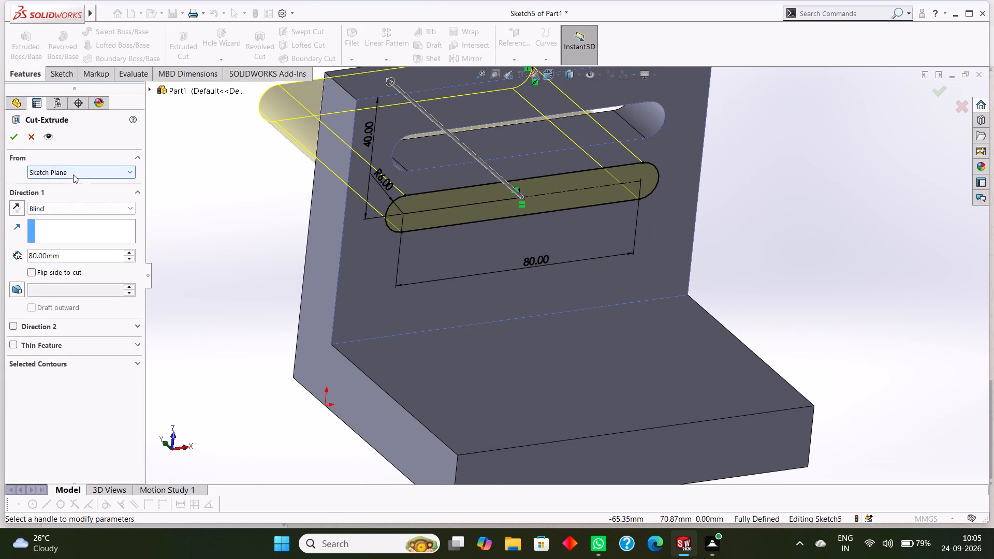
click(66, 207)
click(67, 227)
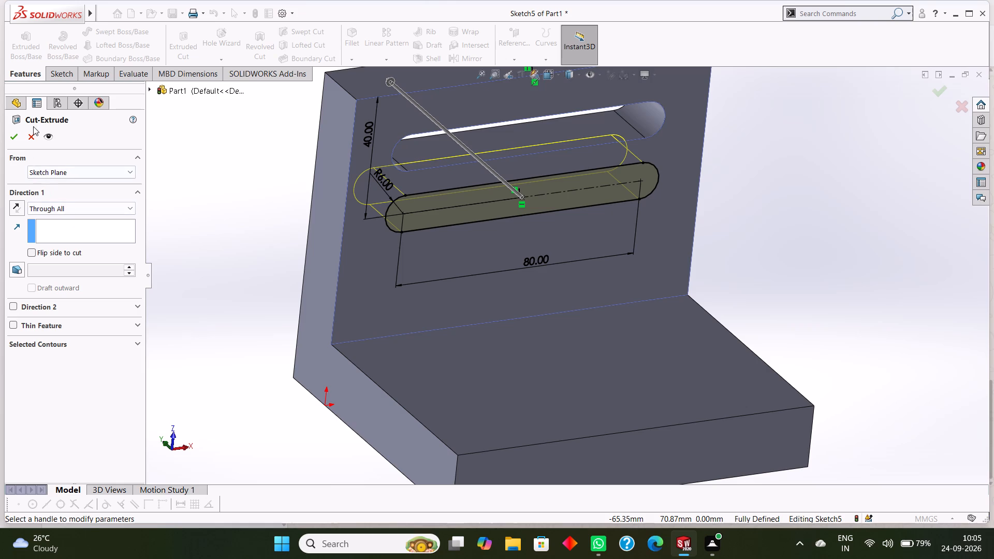
click(9, 134)
click(774, 201)
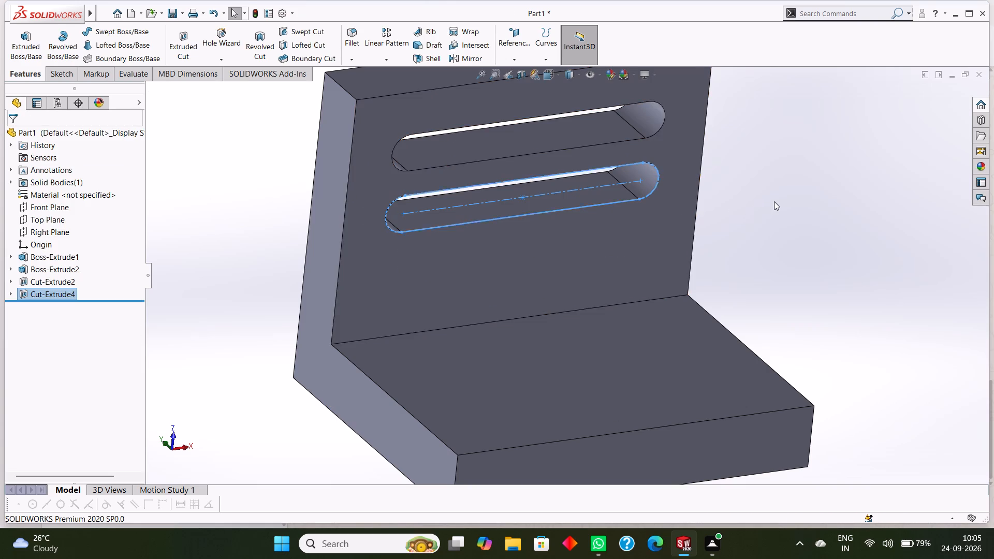
Start a new sketch on the flange's inner face, viewed normal to it.
click(554, 236)
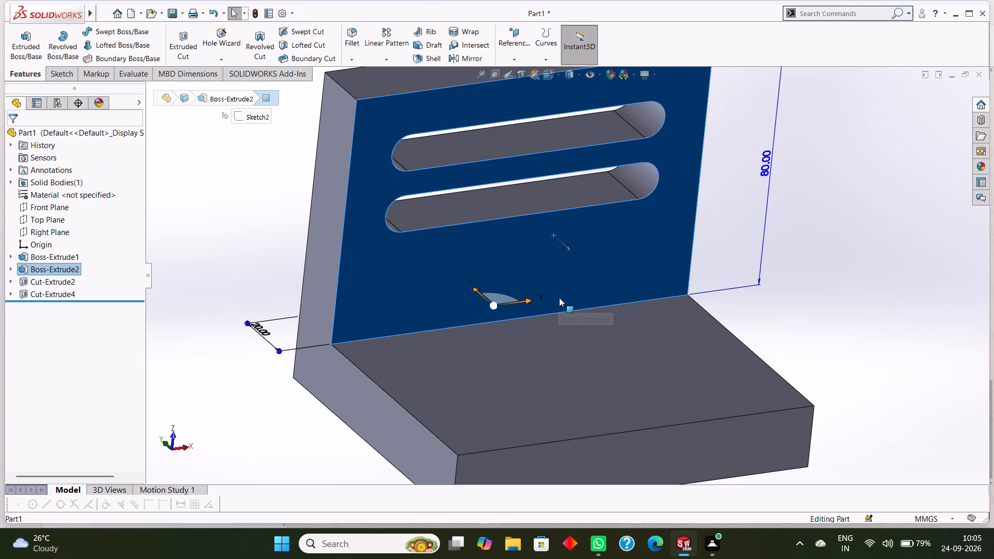
key(ctrl+8)
right_click(420, 281)
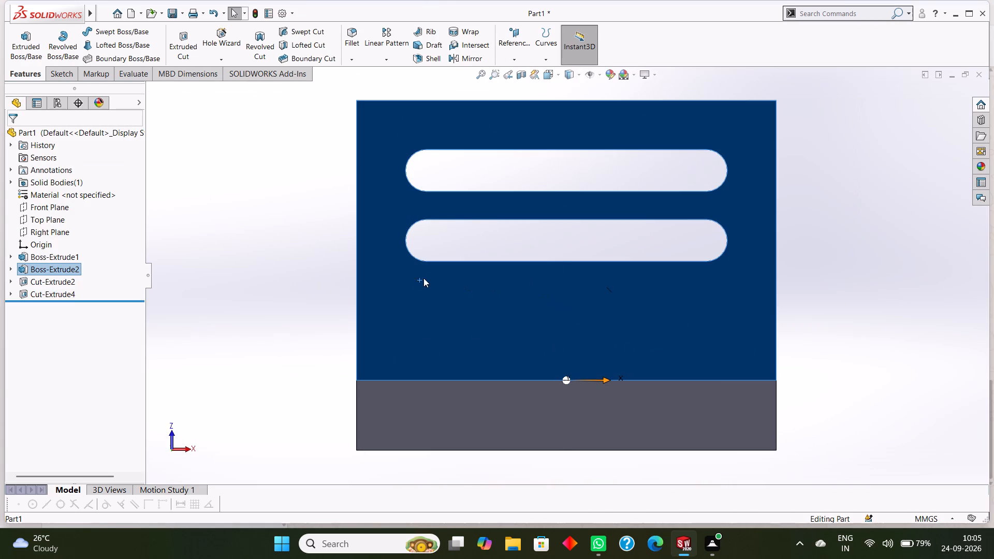
click(444, 267)
key(Escape)
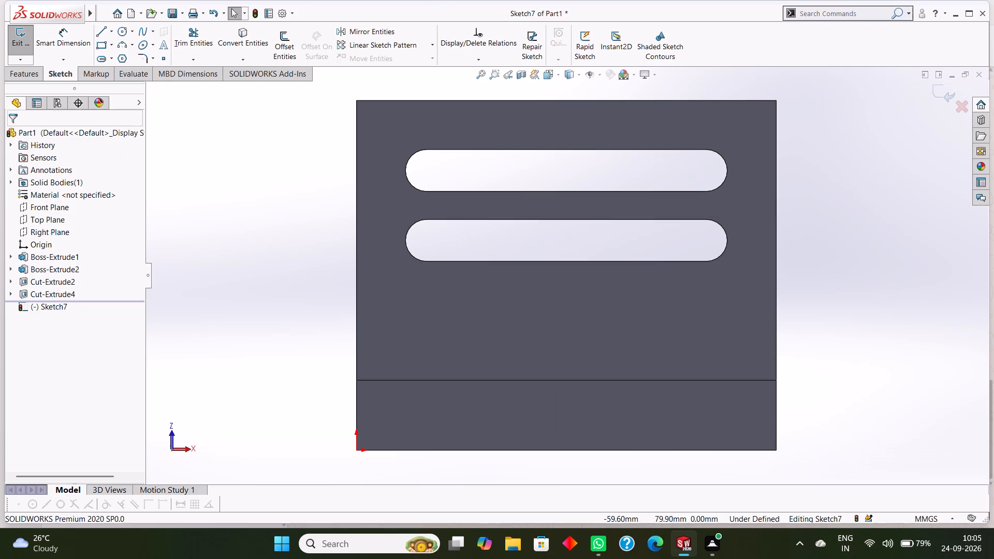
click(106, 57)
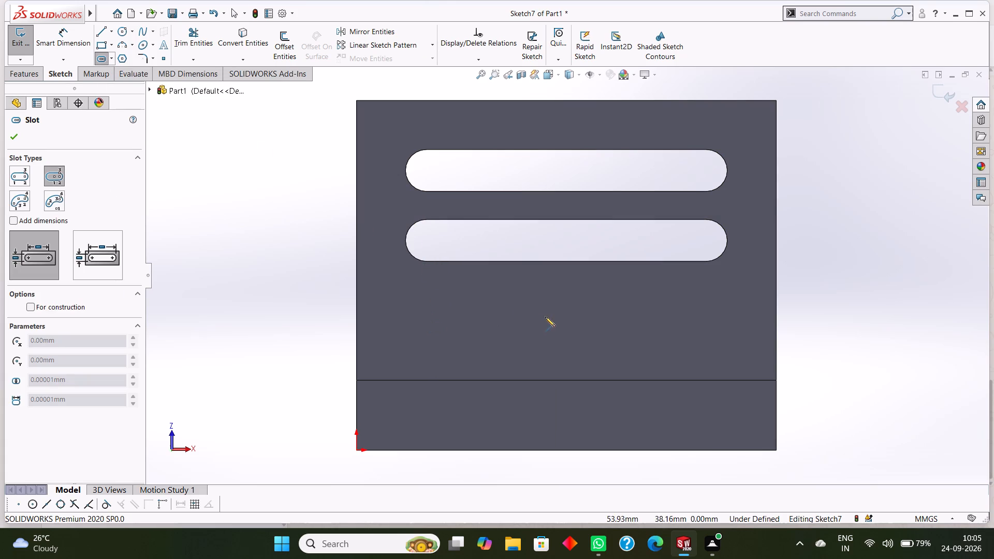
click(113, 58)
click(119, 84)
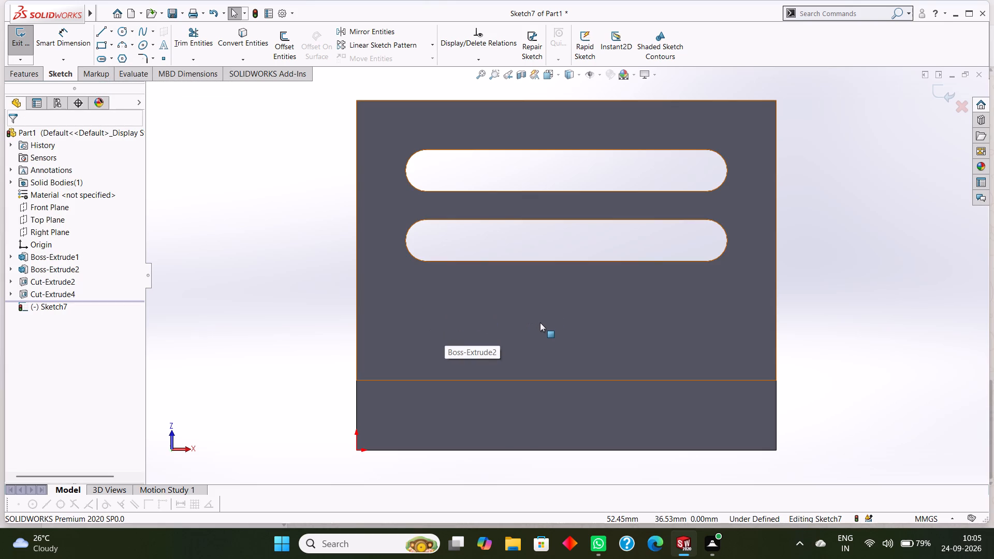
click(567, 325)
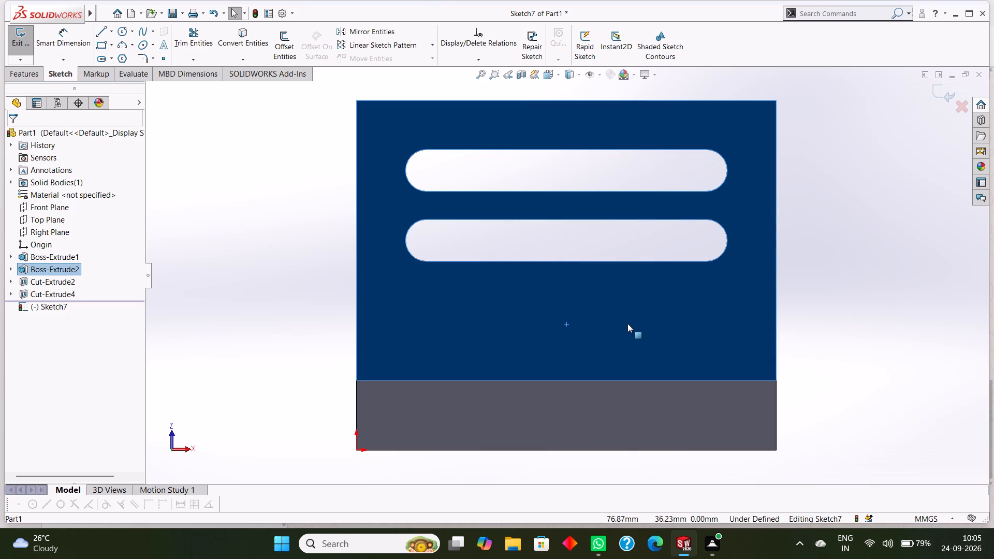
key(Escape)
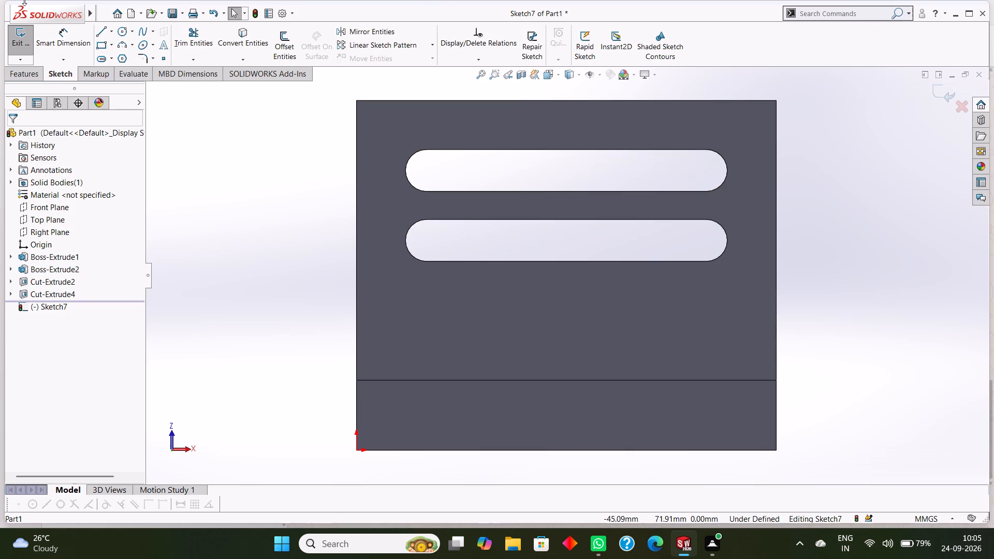
Sketch a horizontal centerpoint straight slot below the second slot, about 83 mm between centres, 13 mm wide and 65 mm below the top edge.
click(109, 58)
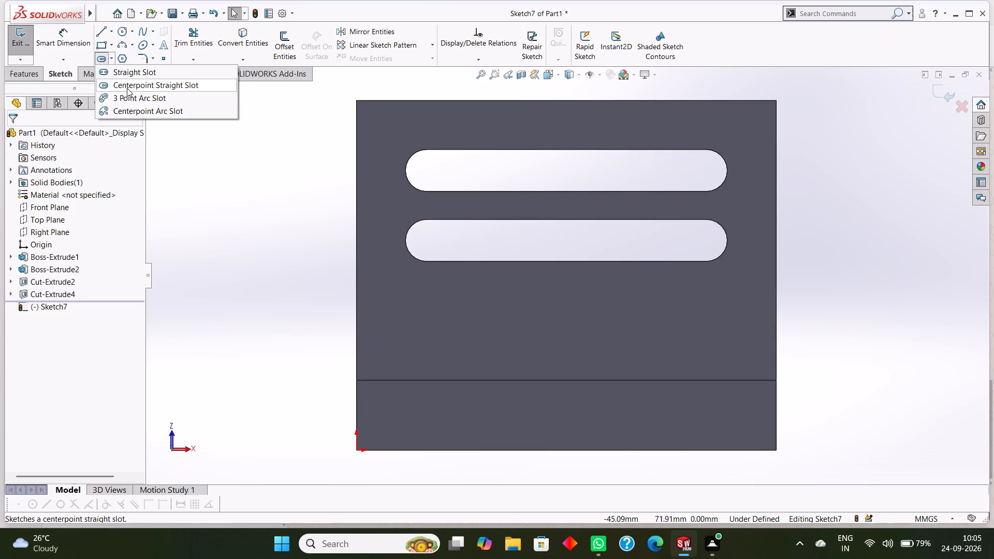
click(127, 83)
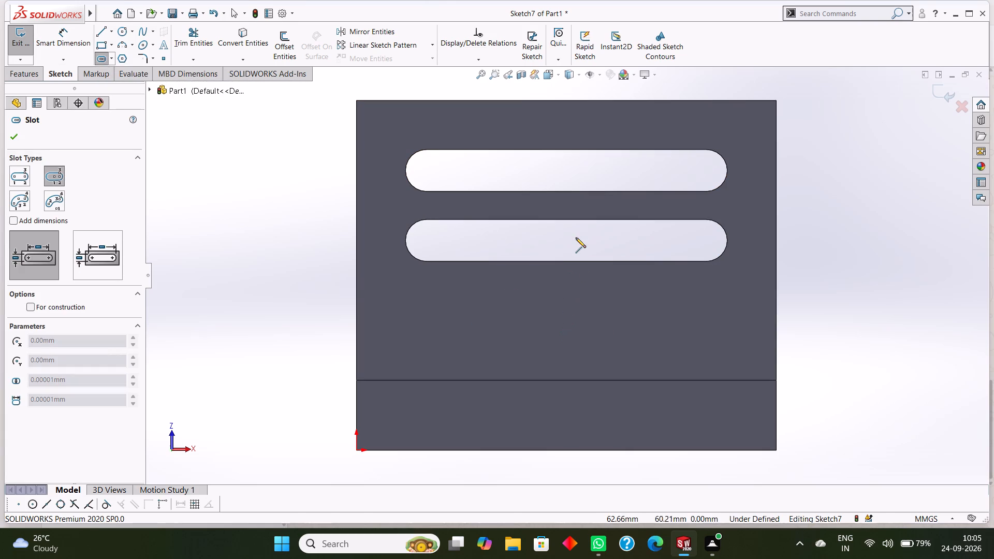
click(561, 327)
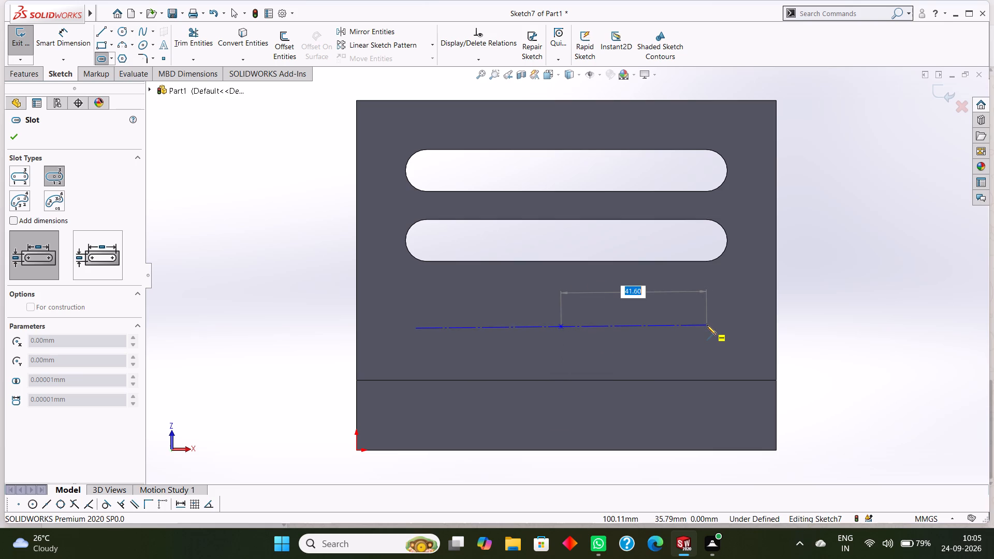
click(707, 325)
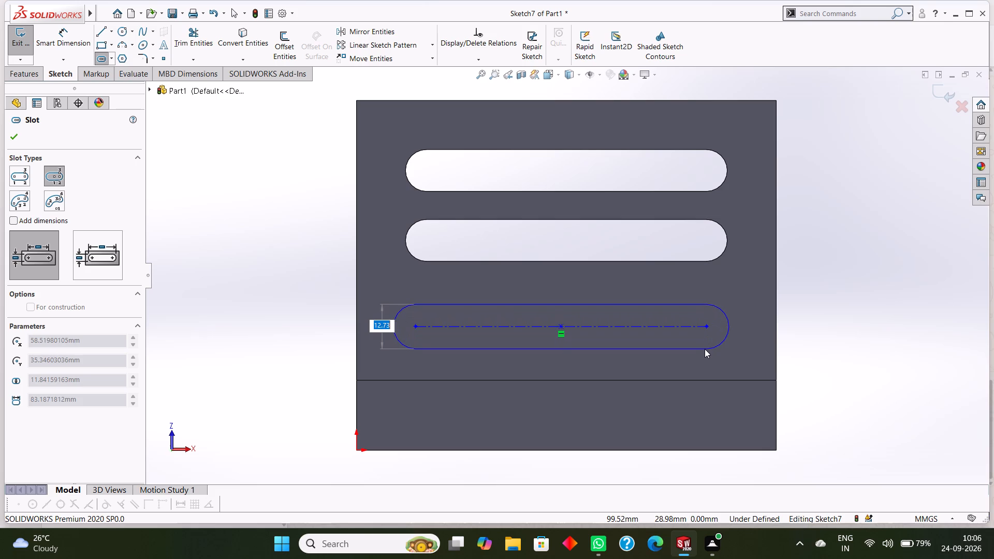
click(705, 349)
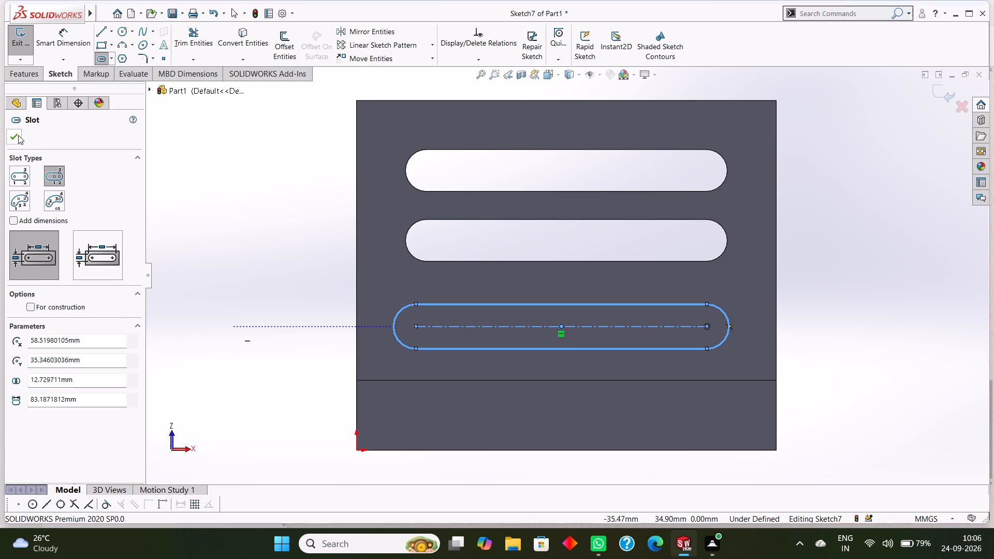
Accept the third slot as sketched below the second one.
click(18, 135)
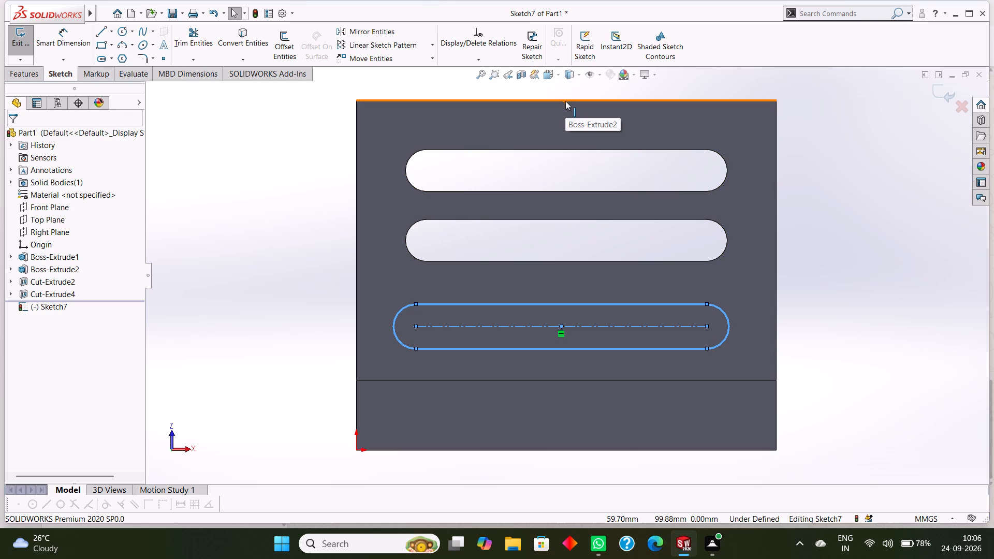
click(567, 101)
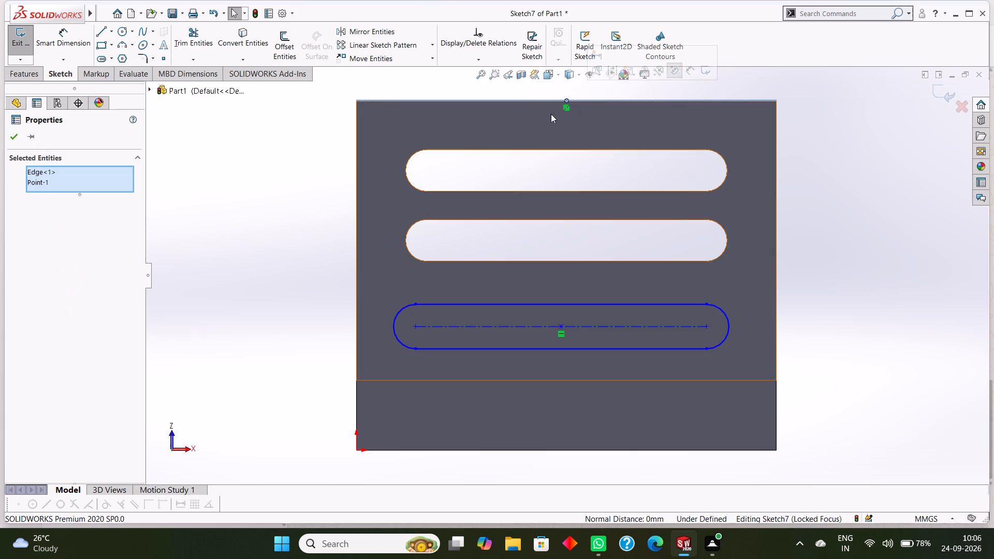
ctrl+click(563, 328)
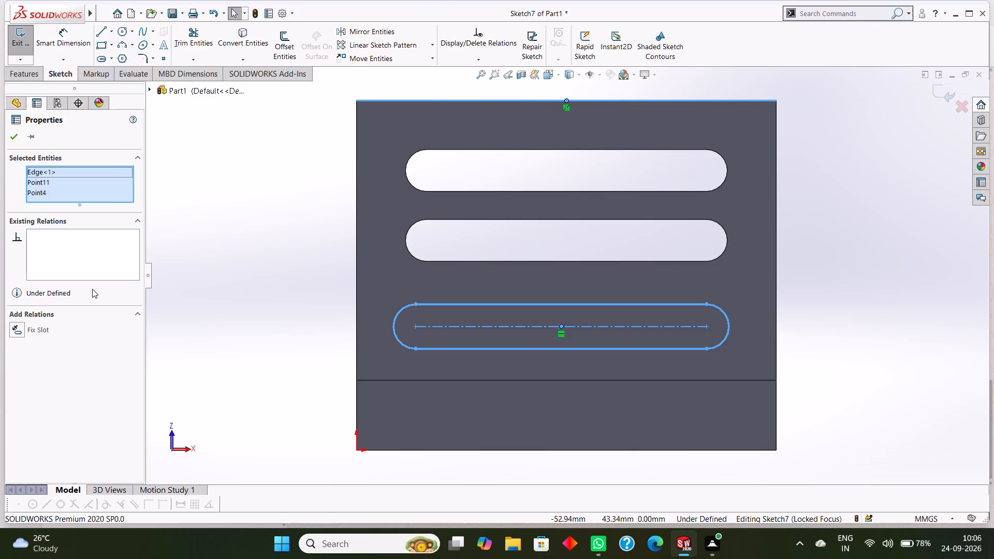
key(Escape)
Add a Vertical relation between the third slot's centre point and the midpoint of the flange's top edge.
scroll(544, 101, down, 2)
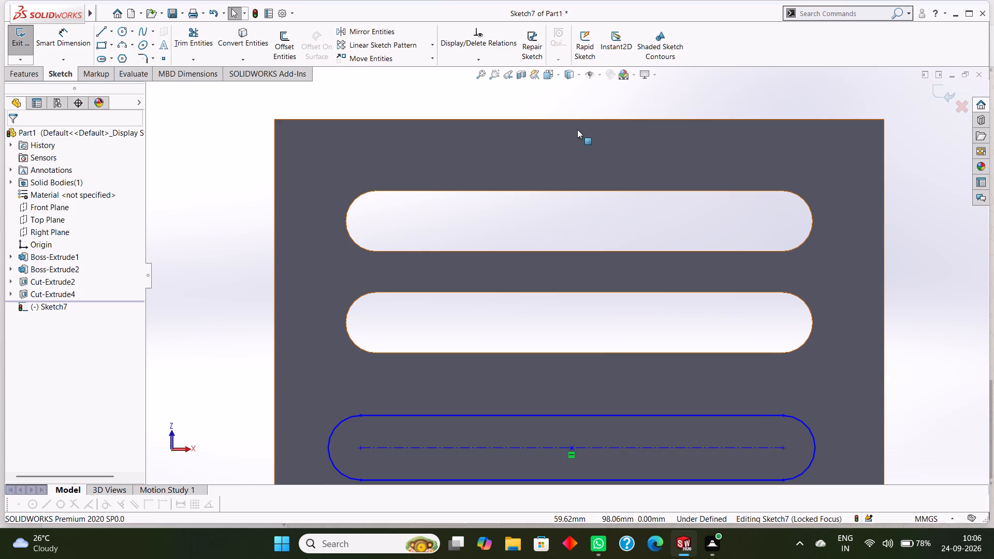
scroll(577, 130, up, 2)
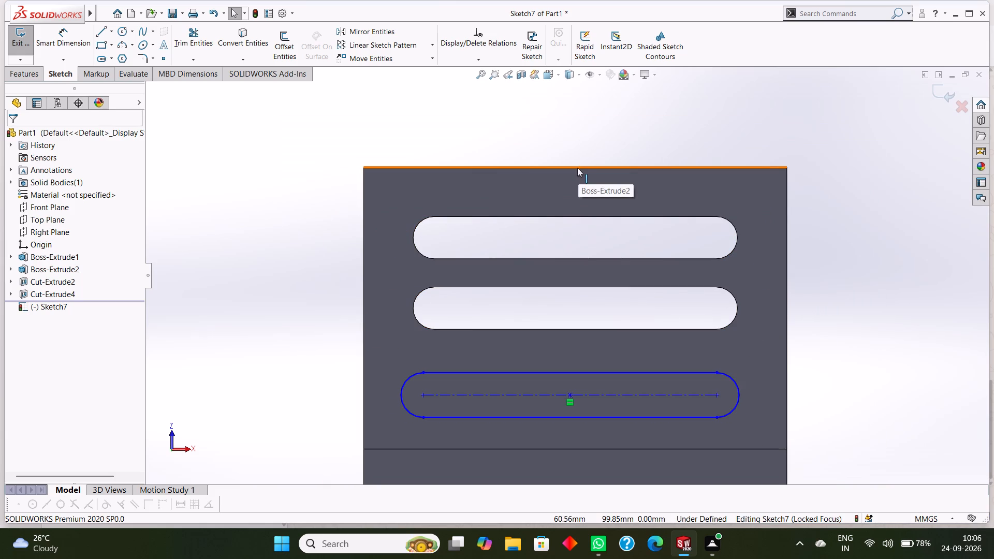
click(574, 166)
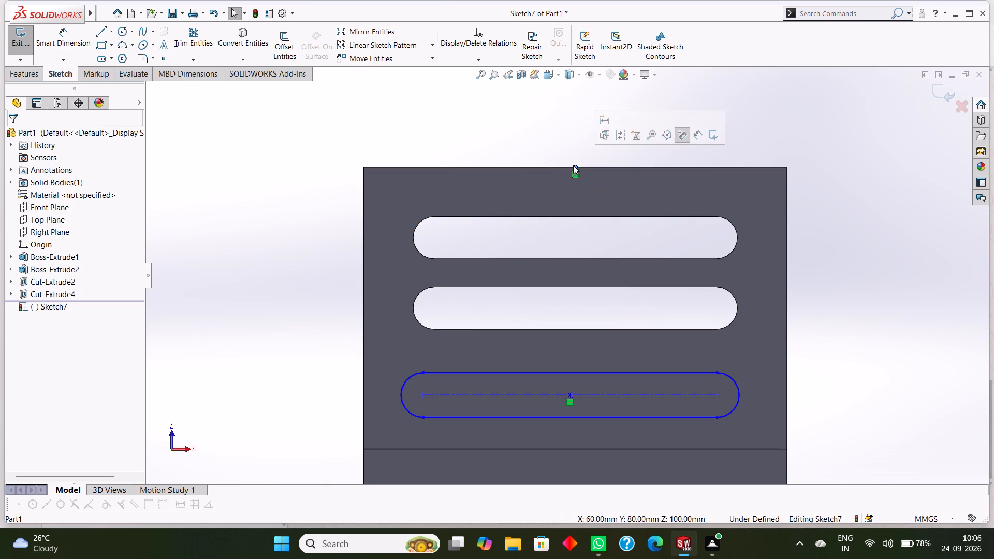
ctrl+click(571, 394)
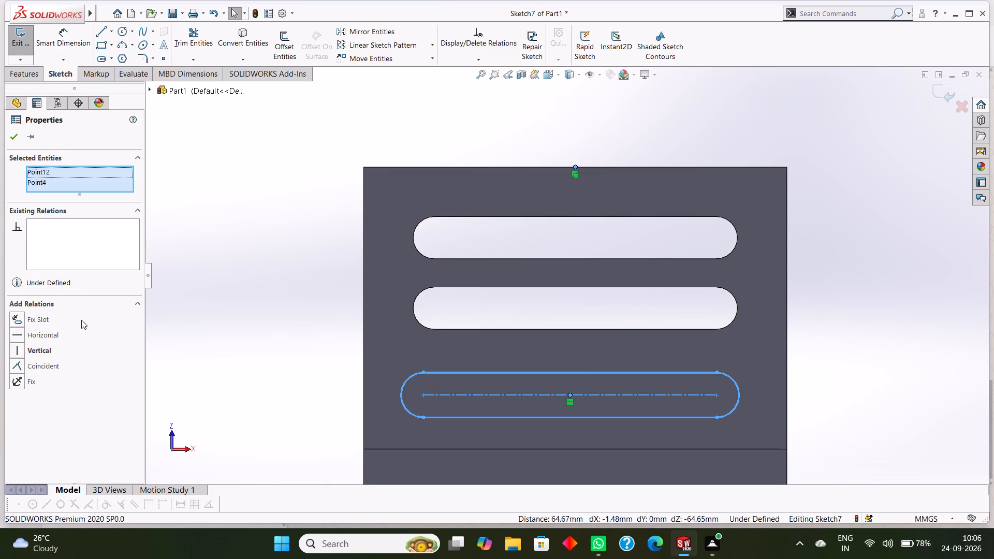
click(39, 349)
click(11, 139)
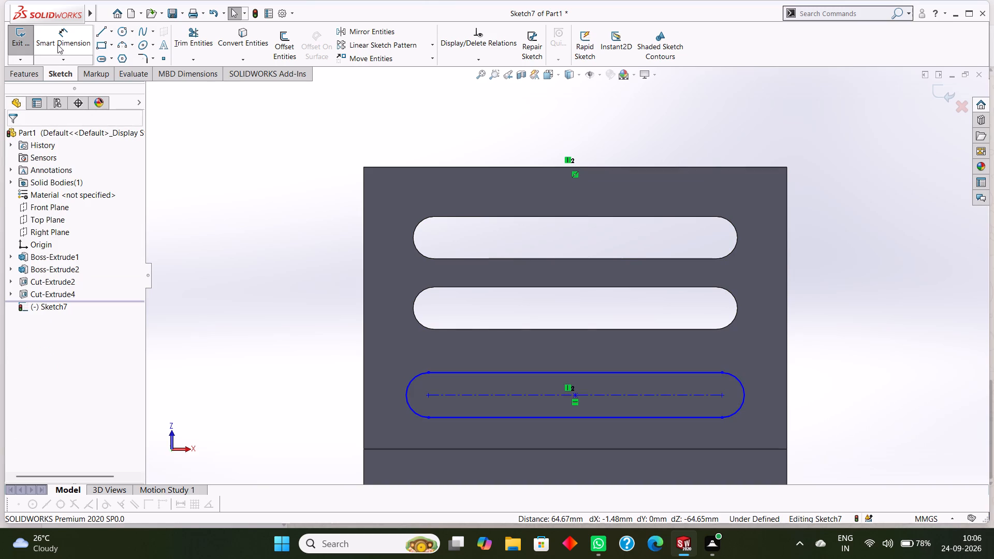
Dimension the third slot's centre point 60 mm below the flange's top edge.
click(62, 40)
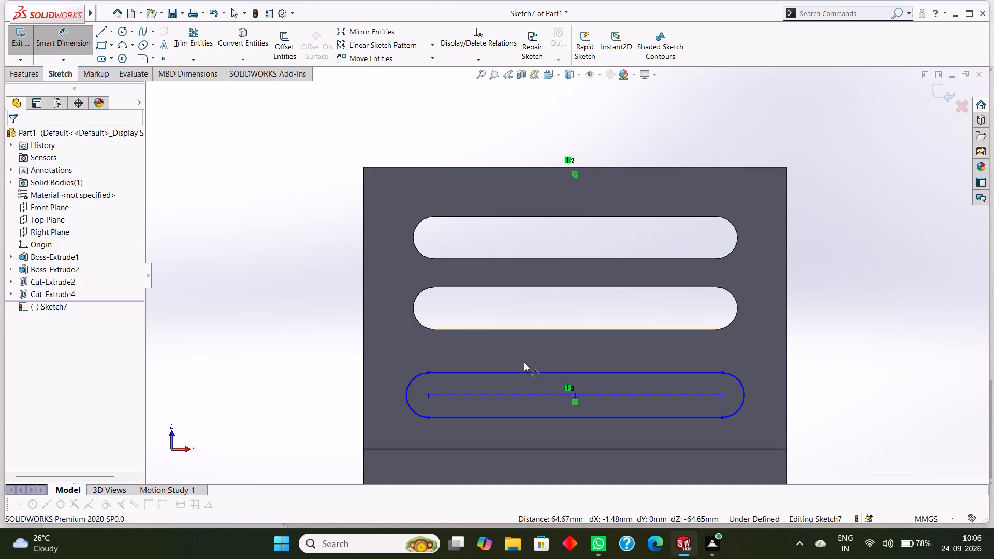
click(576, 396)
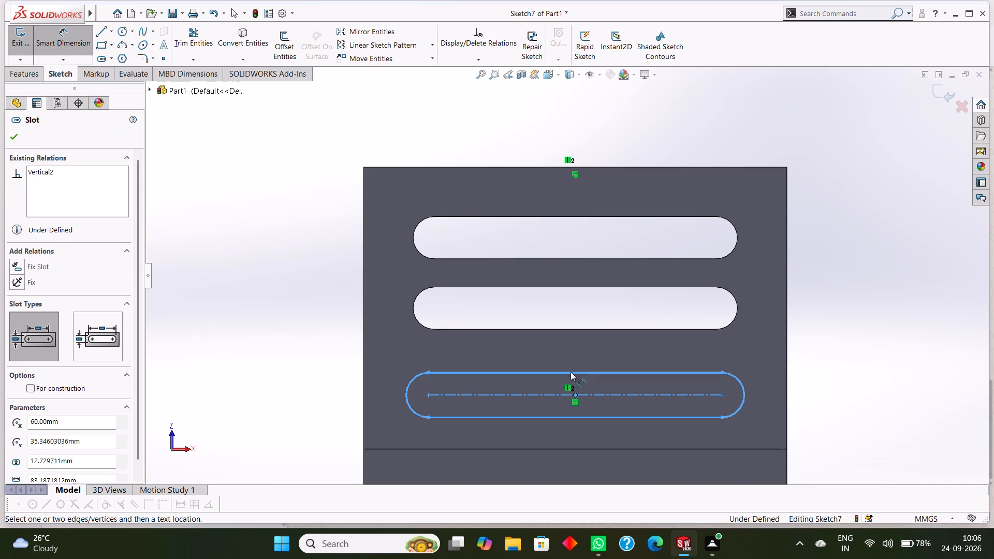
click(545, 167)
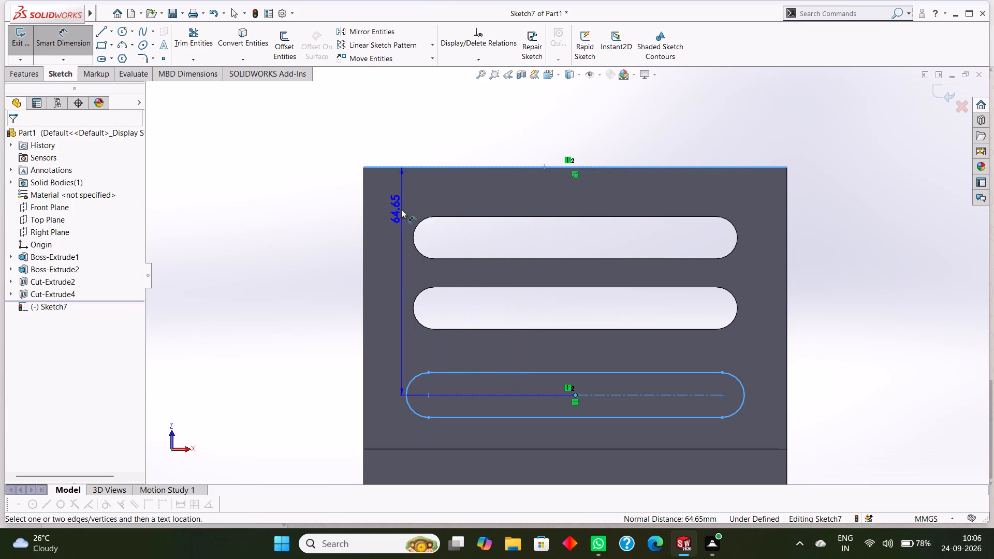
click(401, 209)
text(60)
key(Return)
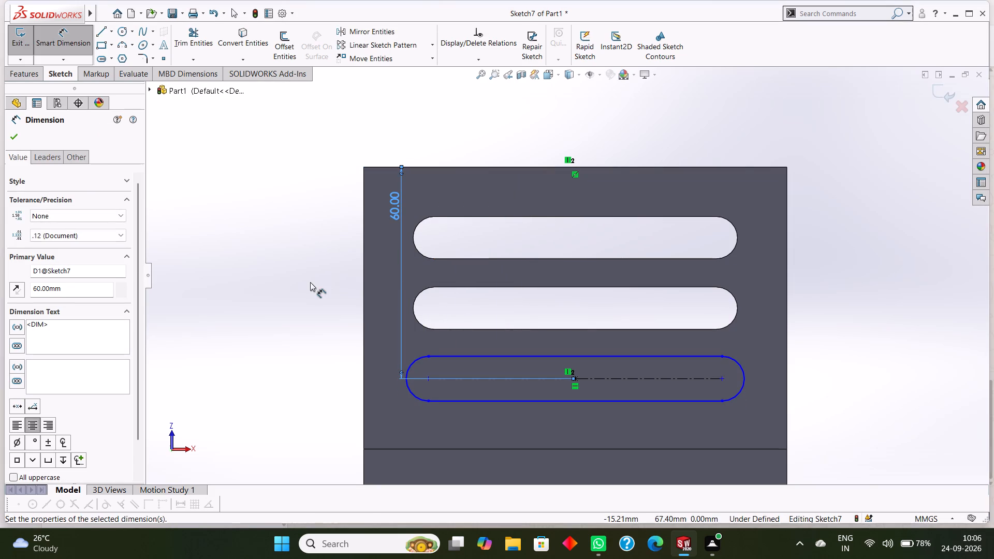
Dimension the third slot 80 mm between its arc centres.
click(428, 378)
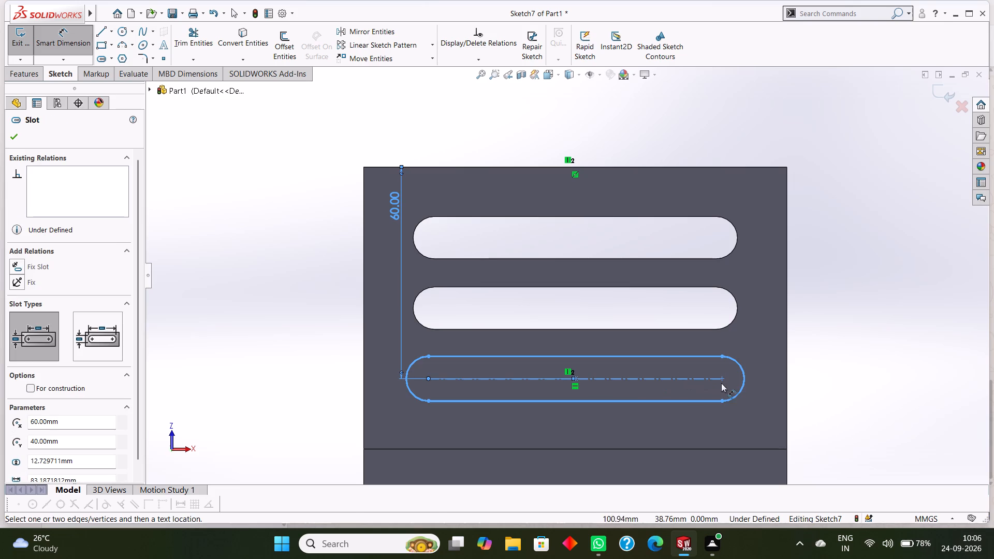
click(722, 380)
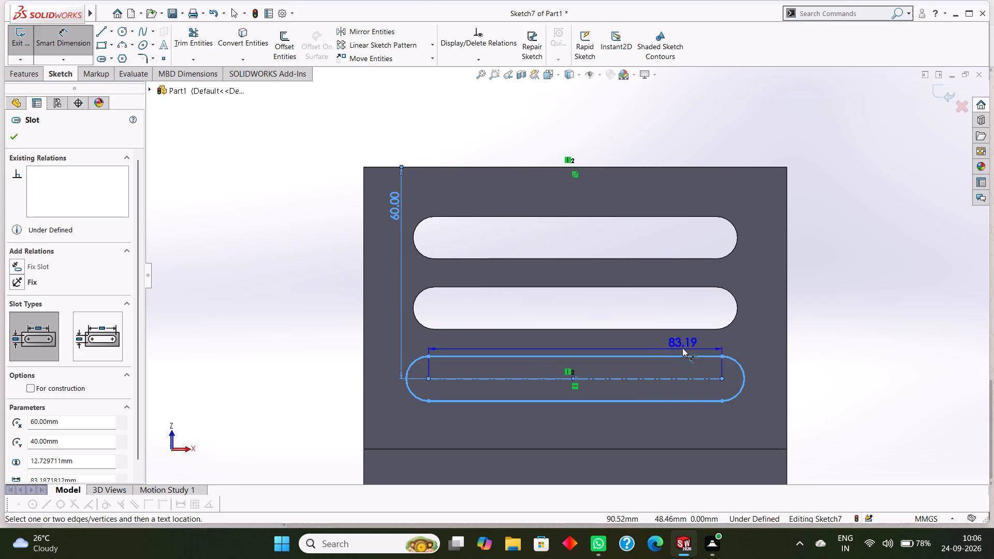
click(682, 347)
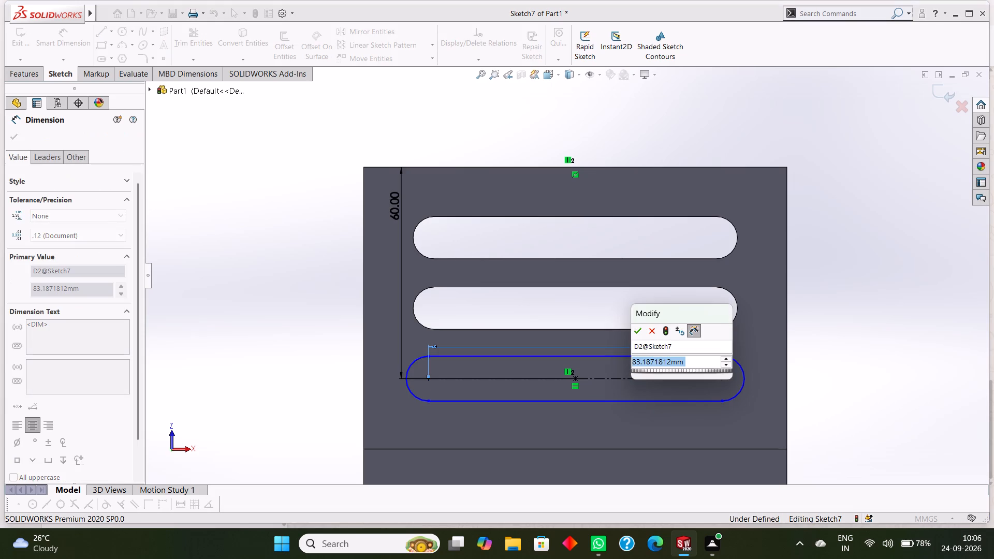
text(80)
key(Return)
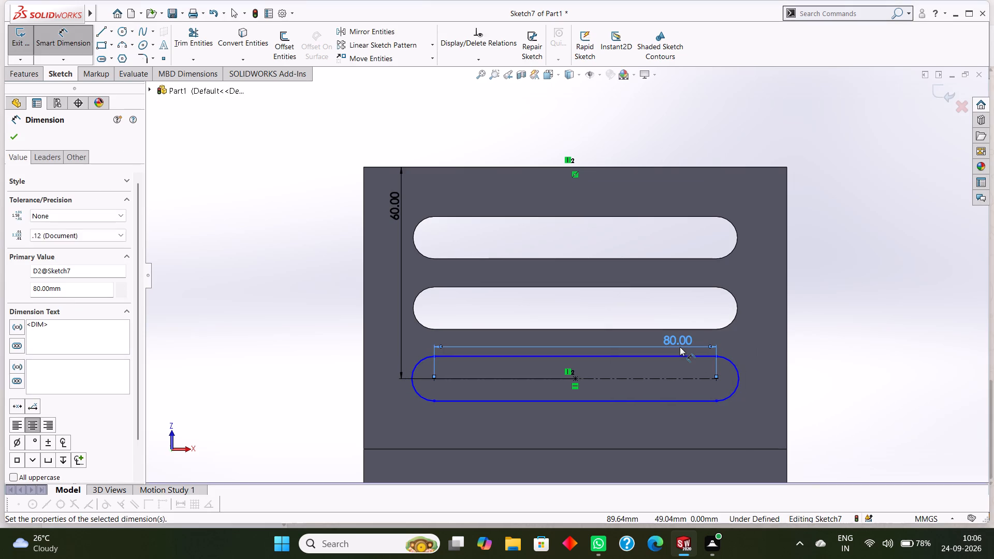
click(18, 138)
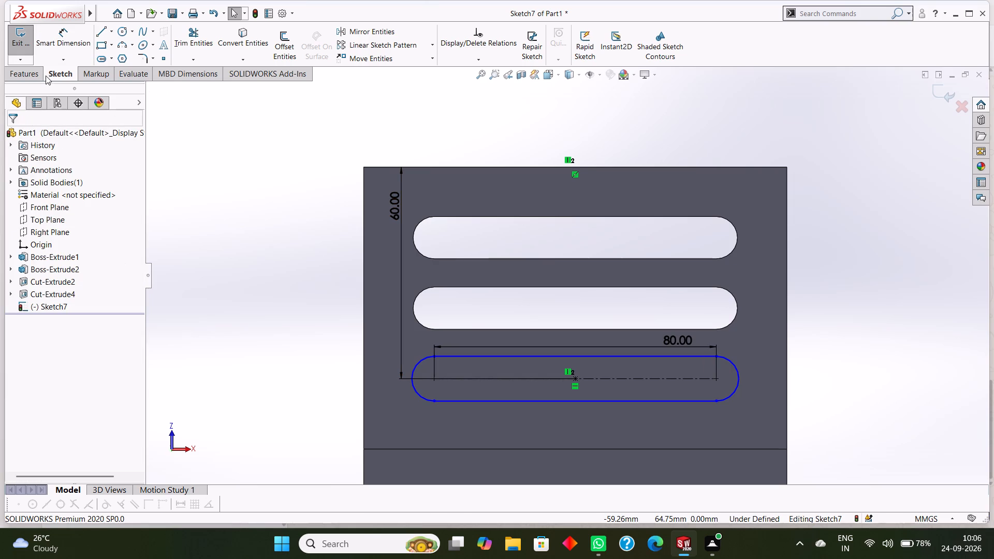
Cut-extrude the third slot sketch Through All of the upright flange.
click(28, 72)
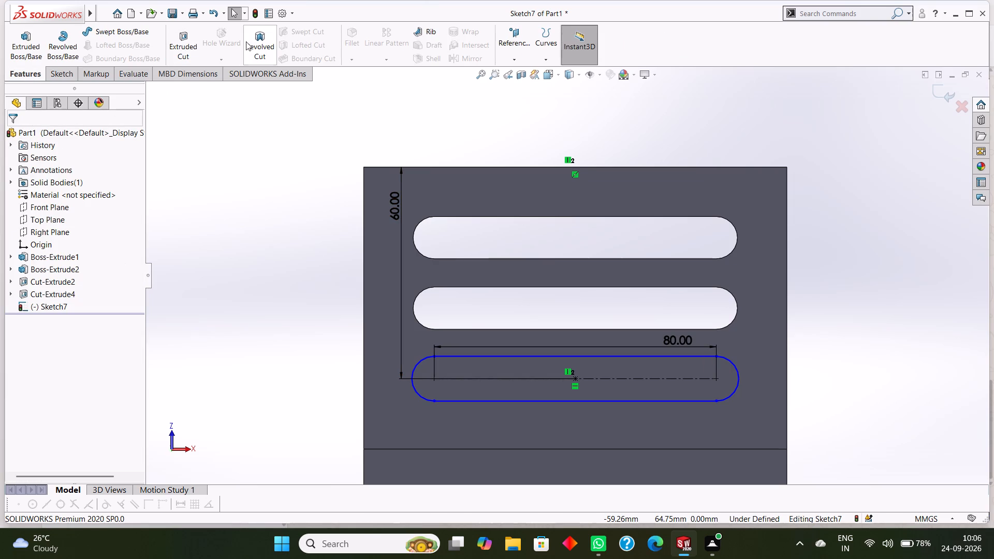
click(186, 53)
middle_drag(255, 207, 286, 274)
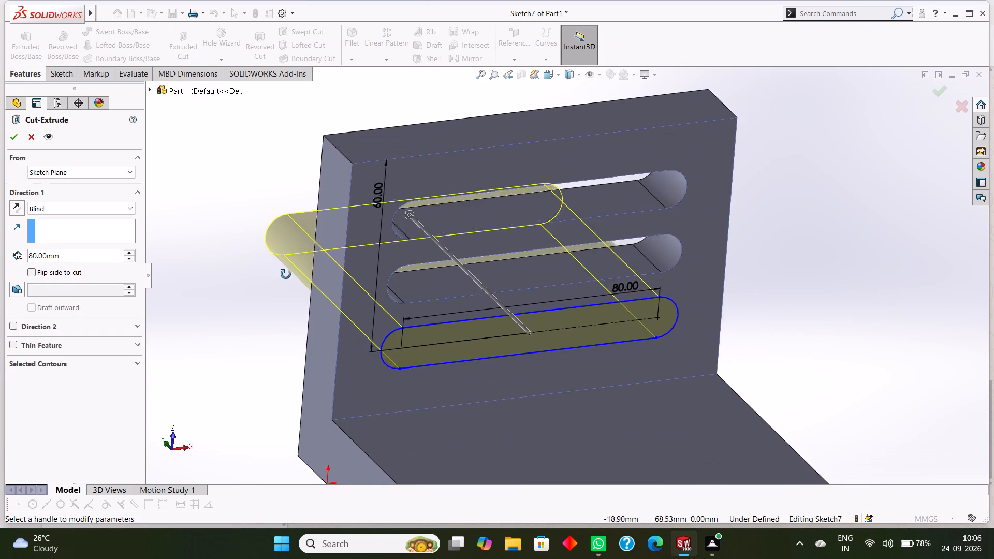
middle_drag(286, 274, 289, 278)
click(62, 207)
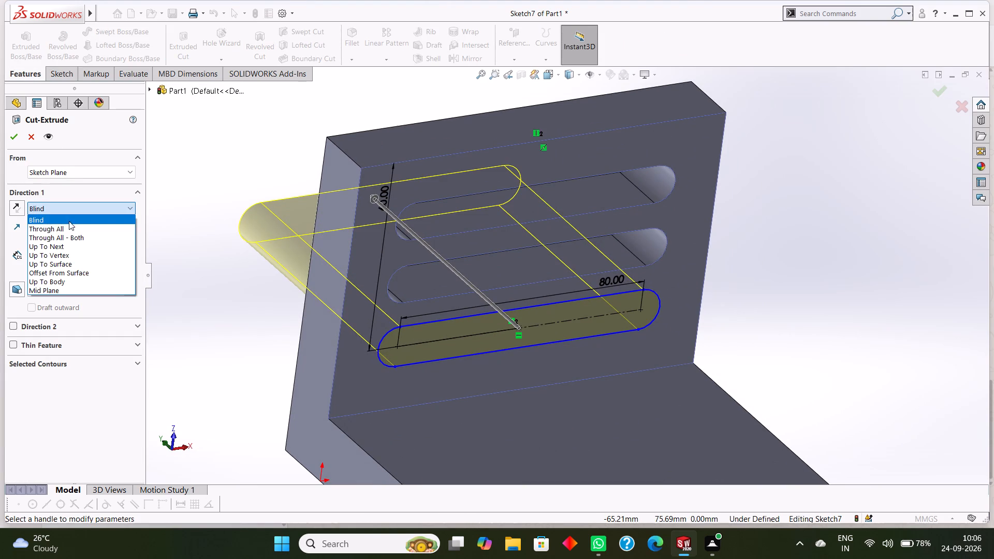
click(69, 228)
click(20, 138)
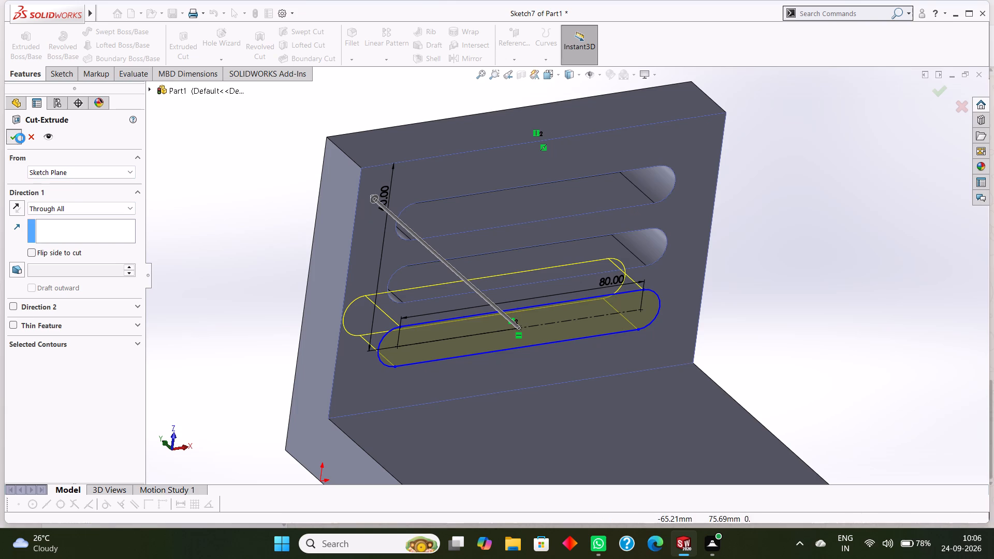
click(776, 253)
Fillet the inside corner edge between the upright flange and the base plate with a symmetric 20 mm radius.
middle_drag(798, 252, 772, 215)
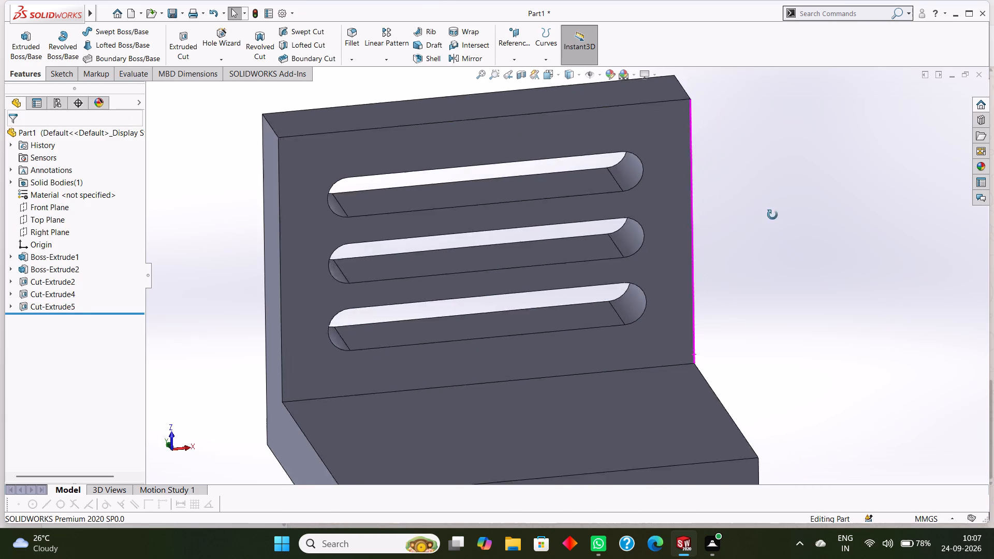
middle_drag(772, 215, 773, 196)
middle_drag(505, 351, 512, 398)
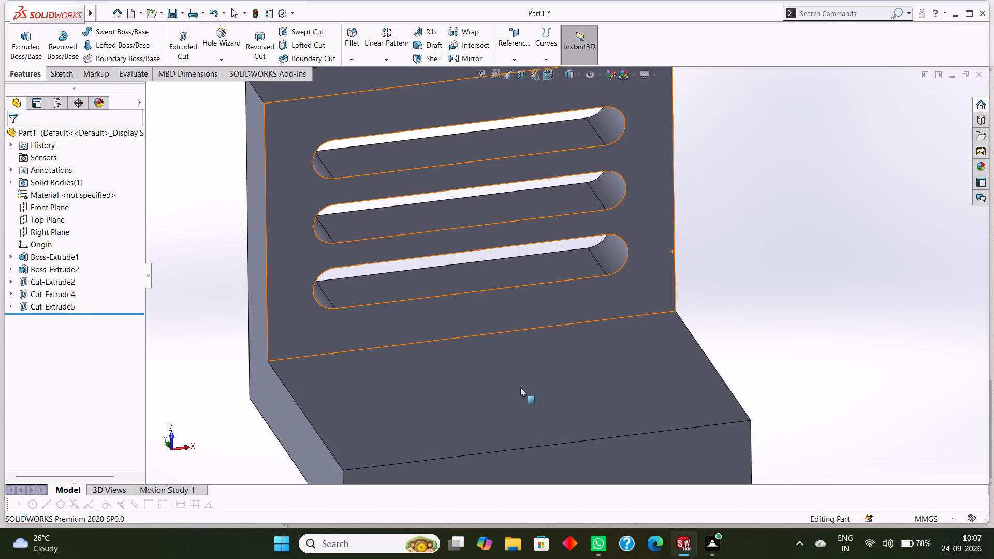
scroll(496, 379, down, 2)
scroll(429, 360, up, 5)
scroll(457, 308, down, 2)
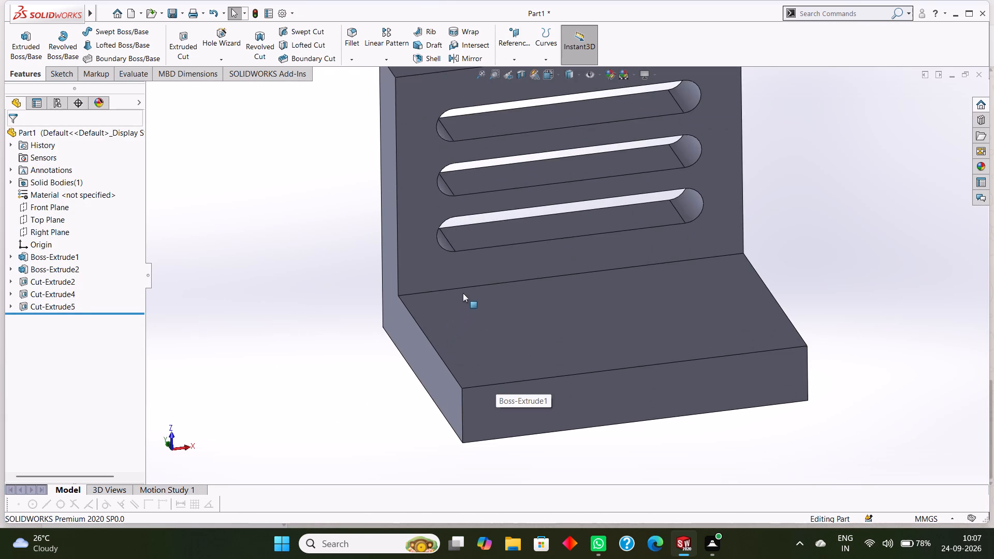
scroll(480, 269, up, 1)
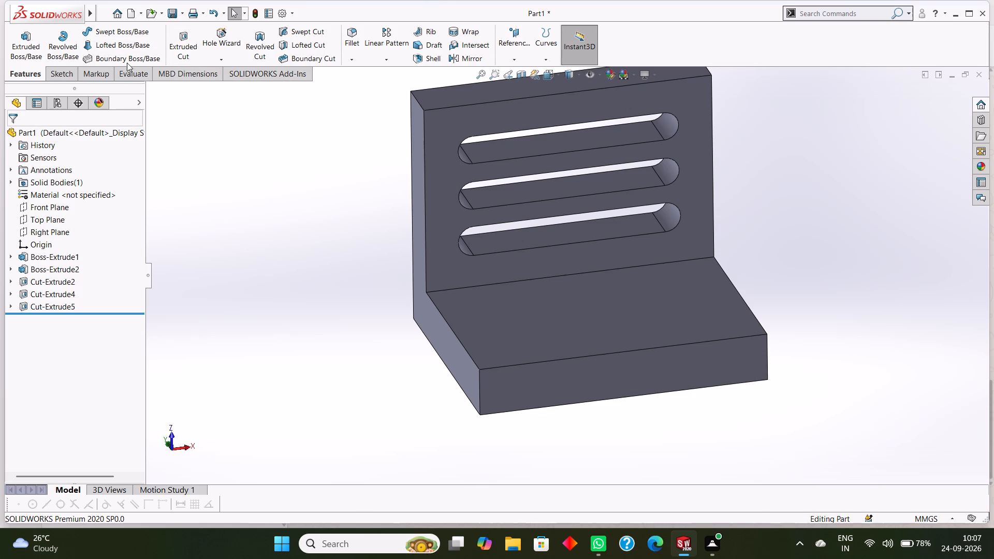
click(343, 61)
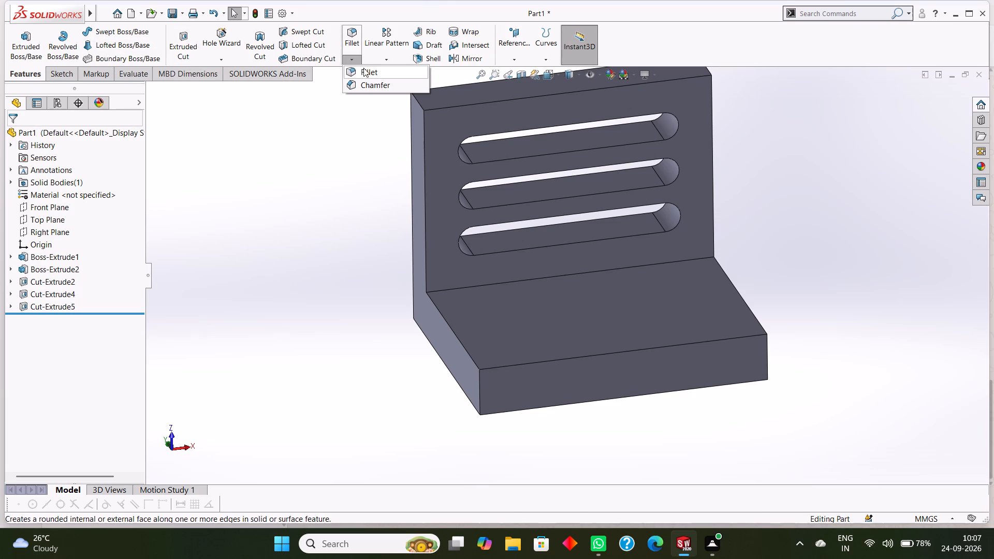
click(363, 68)
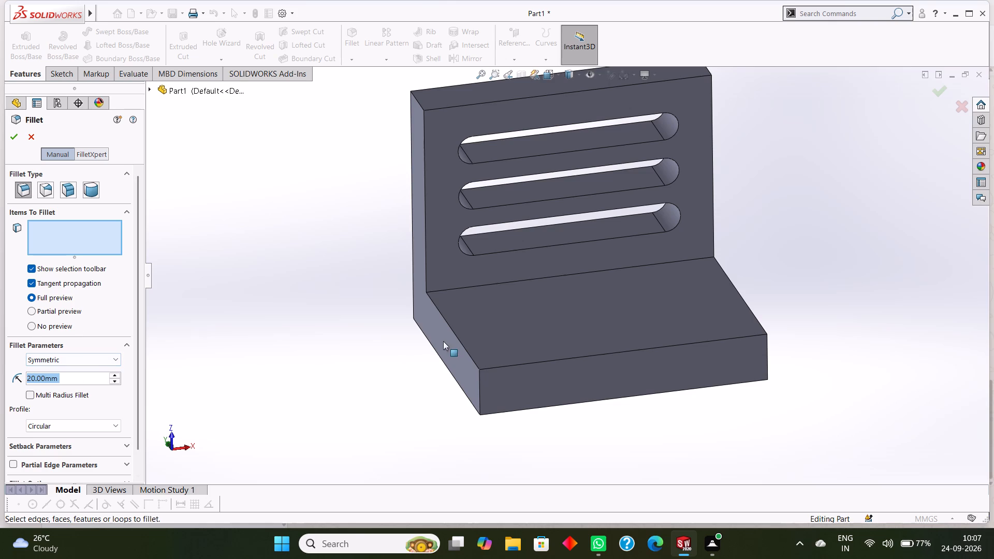
click(453, 288)
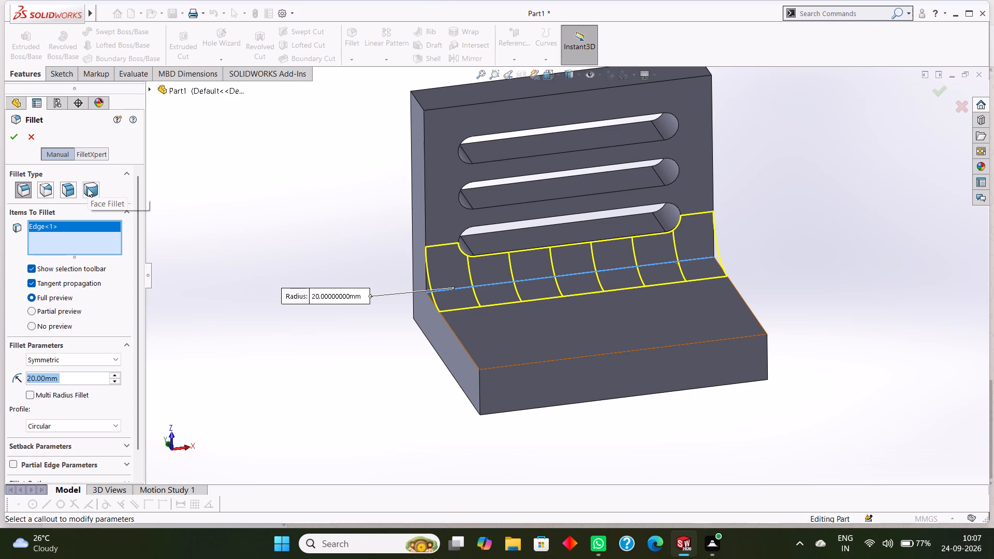
click(13, 140)
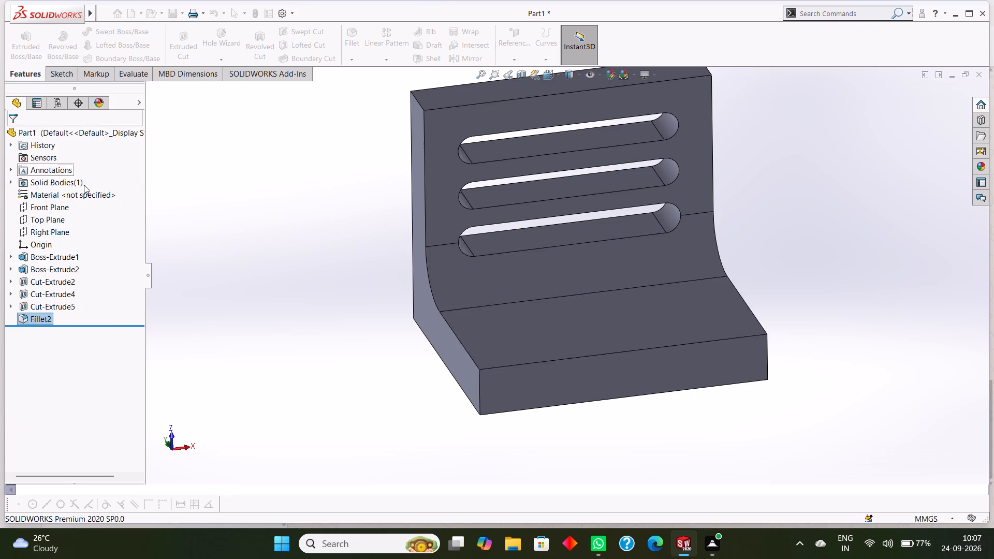
click(866, 231)
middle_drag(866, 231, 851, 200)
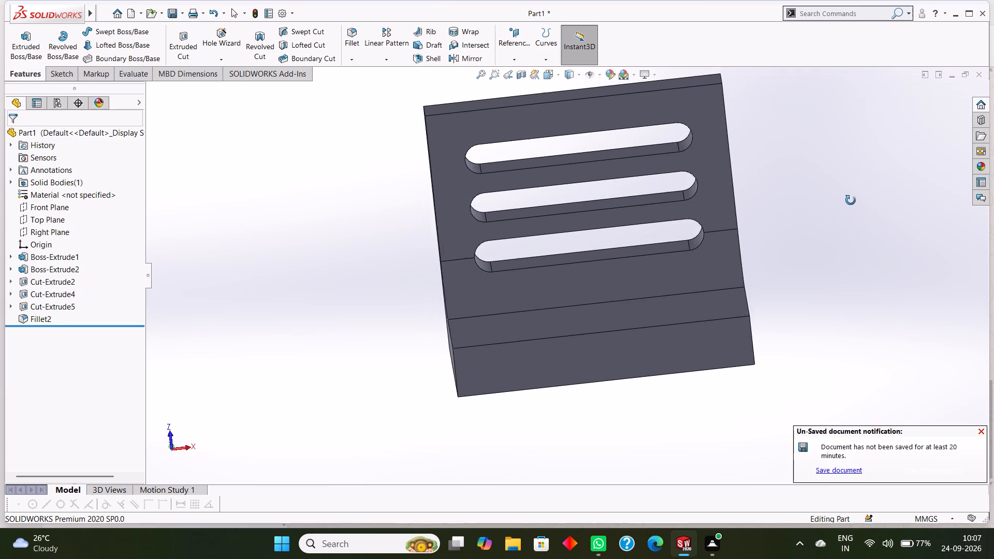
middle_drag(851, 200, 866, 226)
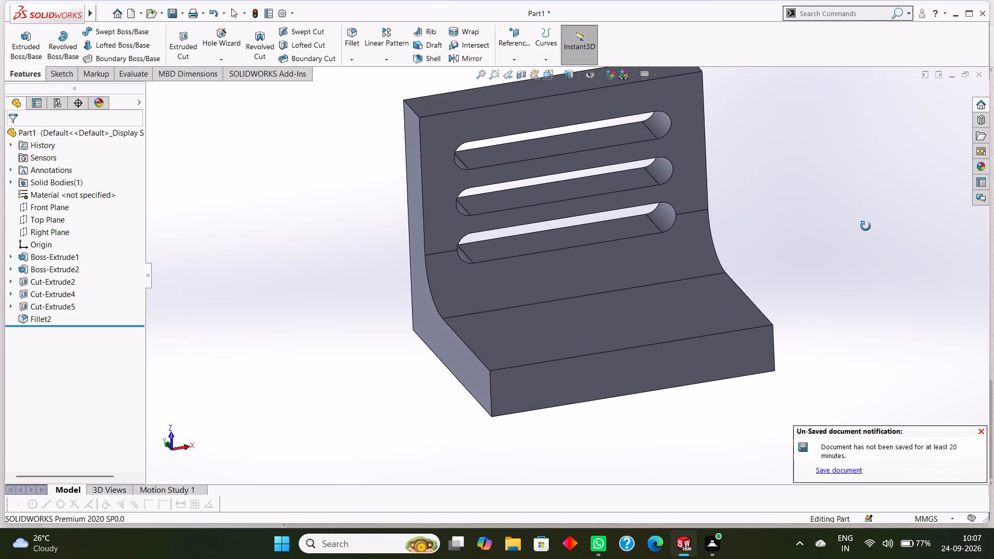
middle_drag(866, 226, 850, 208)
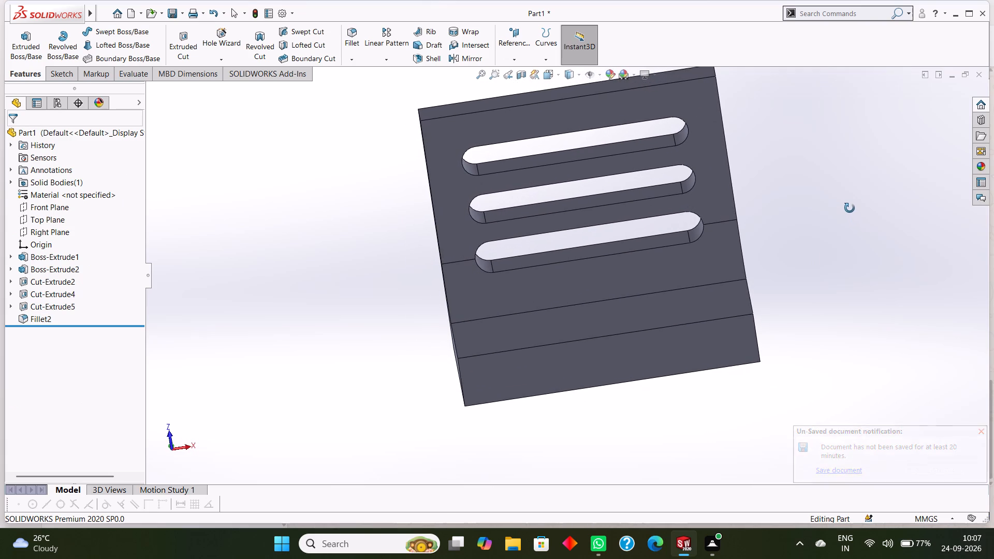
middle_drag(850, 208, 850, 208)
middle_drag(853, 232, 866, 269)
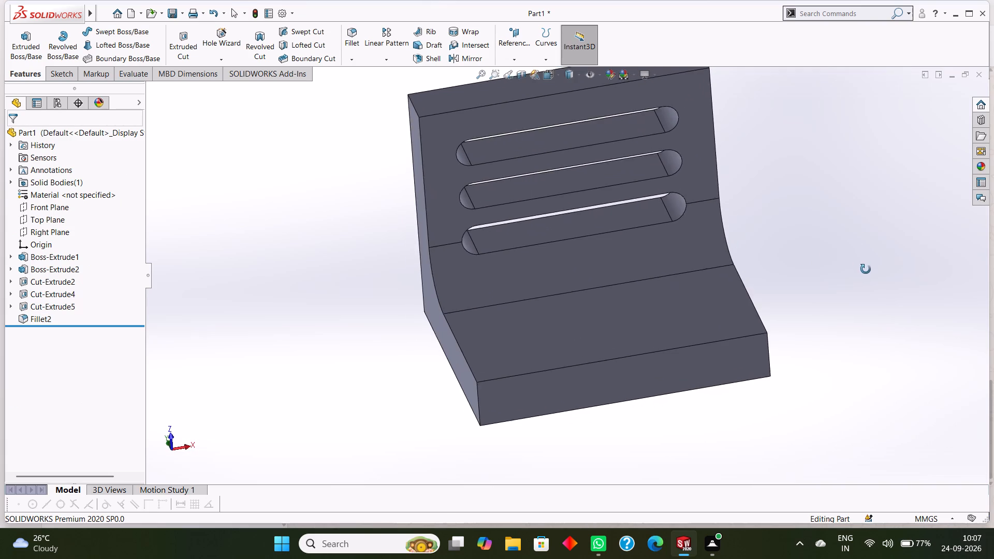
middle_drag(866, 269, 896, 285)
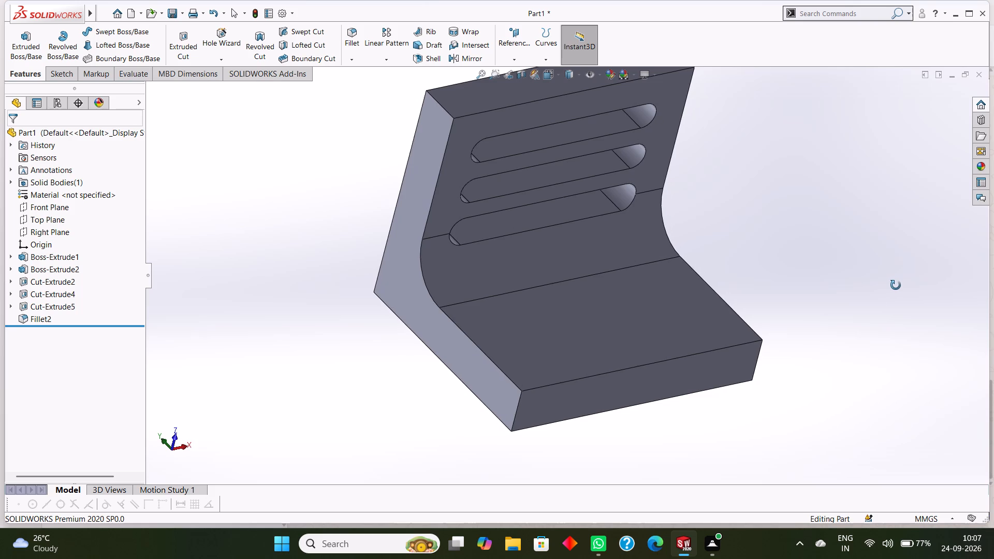
Examine the bracket's three slots and inside fillet from several distances.
middle_drag(896, 285, 890, 272)
scroll(890, 272, up, 2)
scroll(859, 274, down, 1)
scroll(468, 250, down, 3)
scroll(465, 249, up, 2)
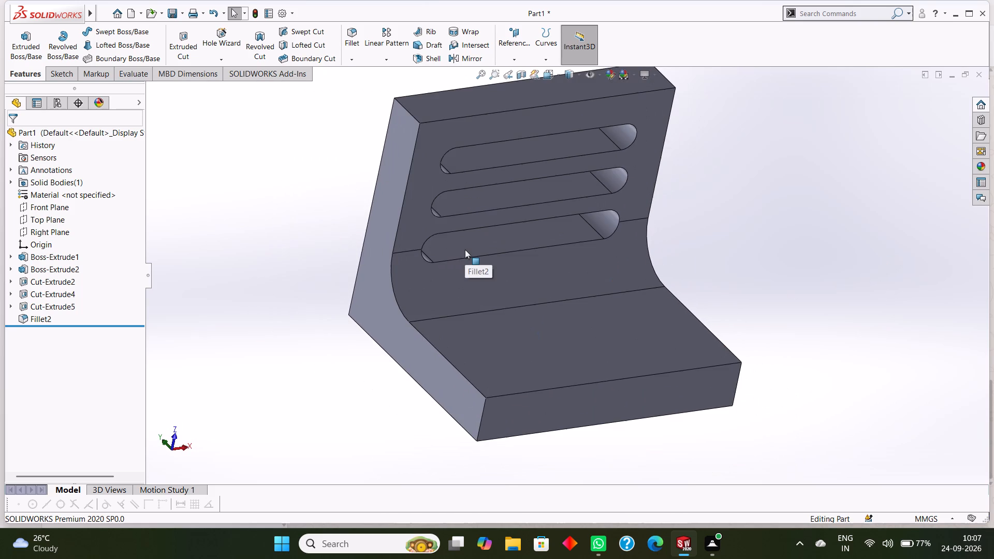
scroll(465, 249, up, 3)
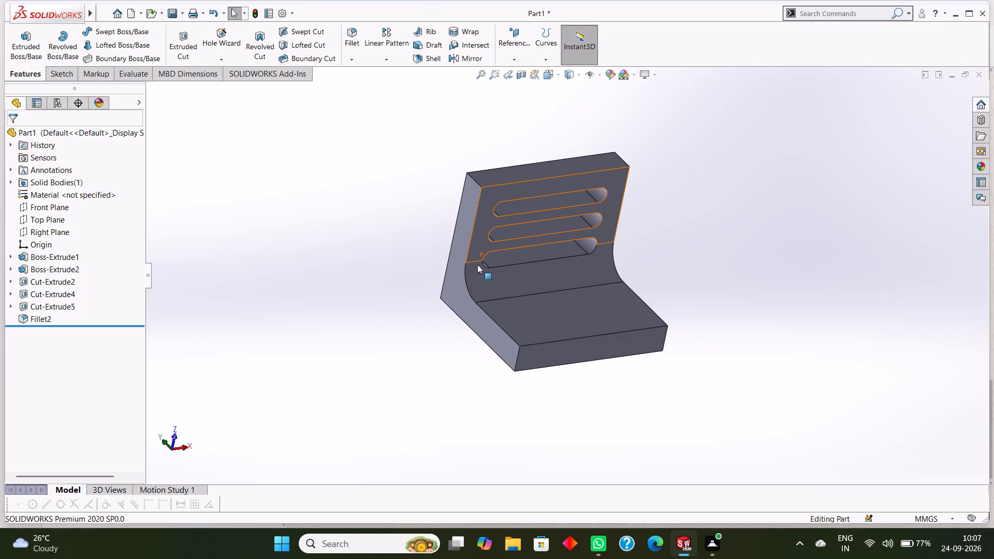
scroll(477, 264, up, 1)
scroll(536, 226, down, 2)
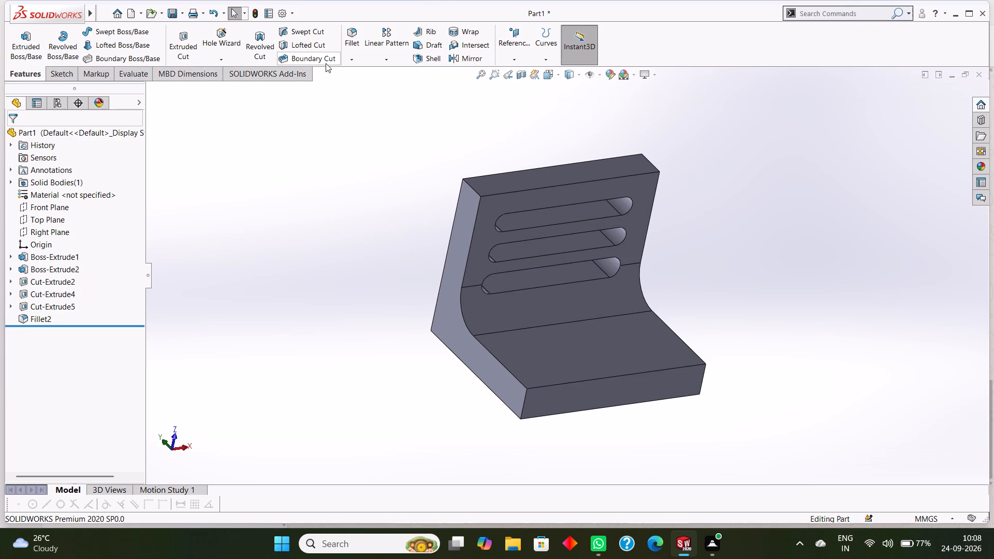
Fillet the two short outer corner edges at the top of the upright flange with a symmetric 20 mm radius.
click(348, 61)
click(361, 68)
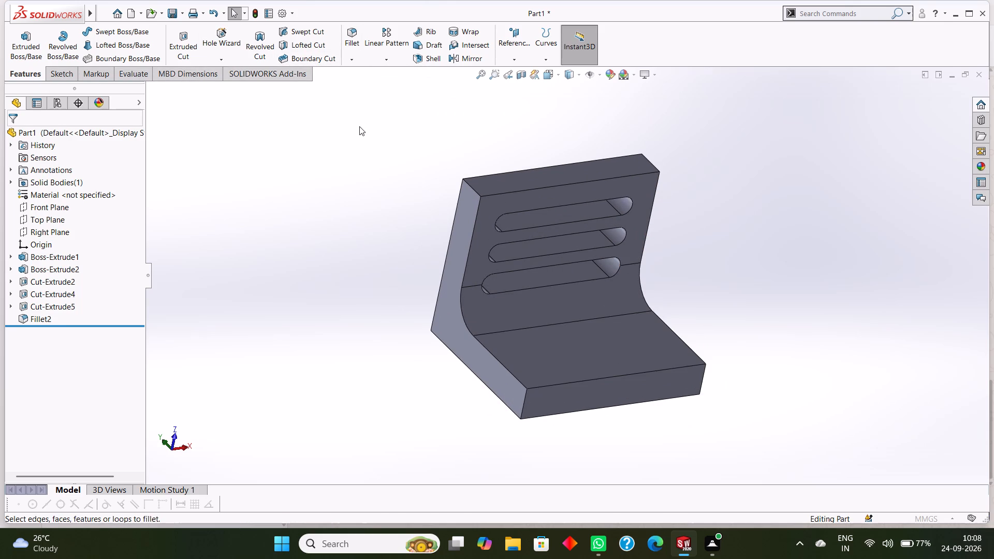
scroll(358, 185, down, 1)
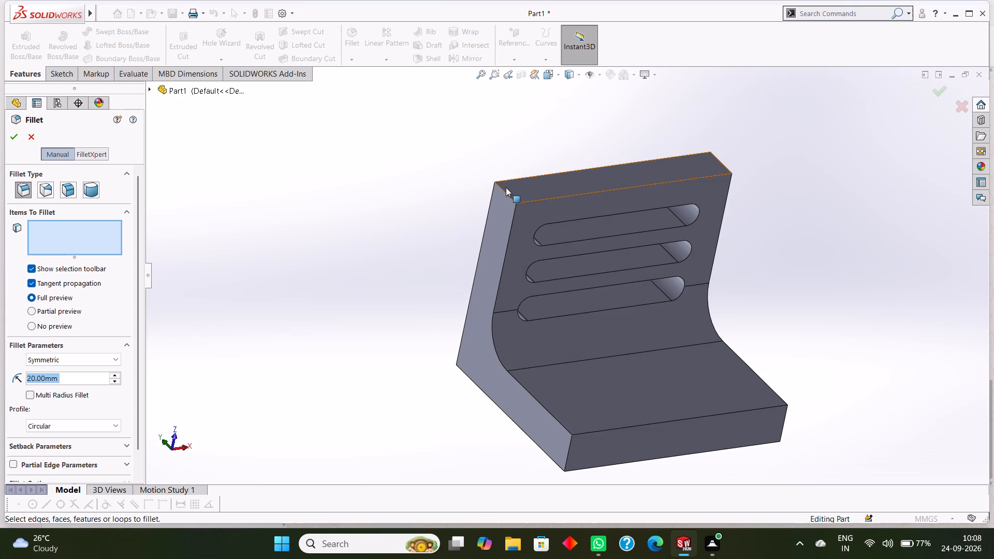
click(505, 191)
middle_drag(776, 167, 700, 182)
scroll(700, 182, down, 1)
click(733, 167)
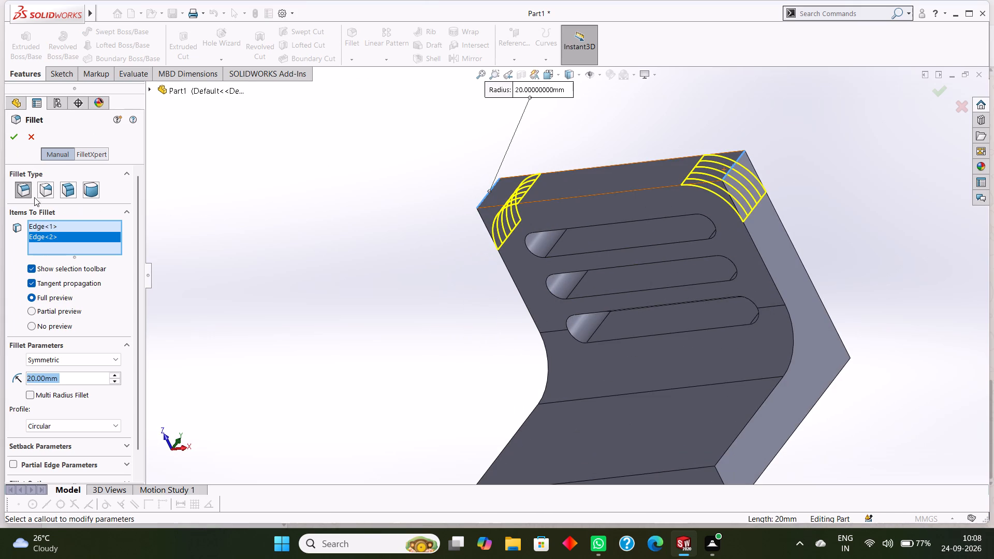
click(11, 138)
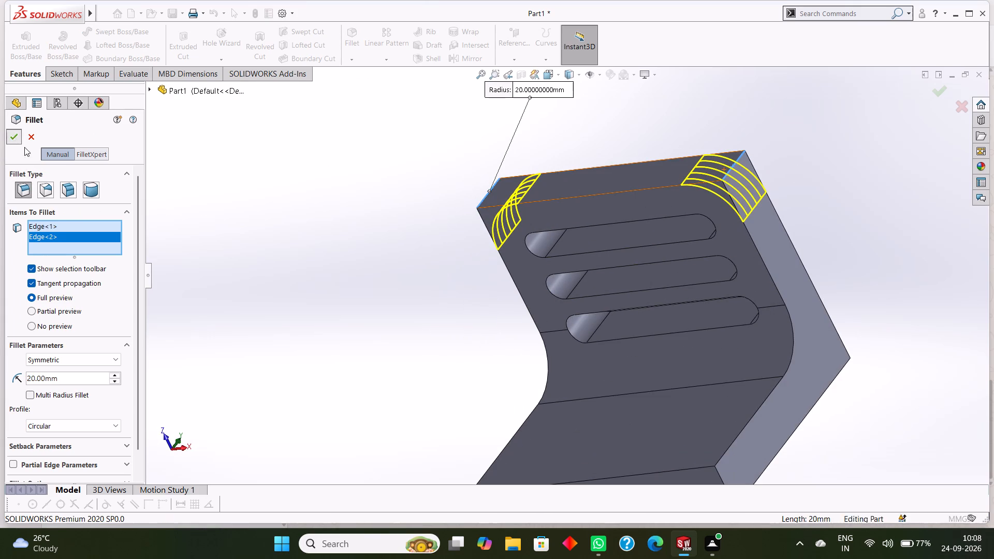
Examine the bracket's rounded flange corners, slots and base plate from several angles.
middle_drag(297, 216, 324, 216)
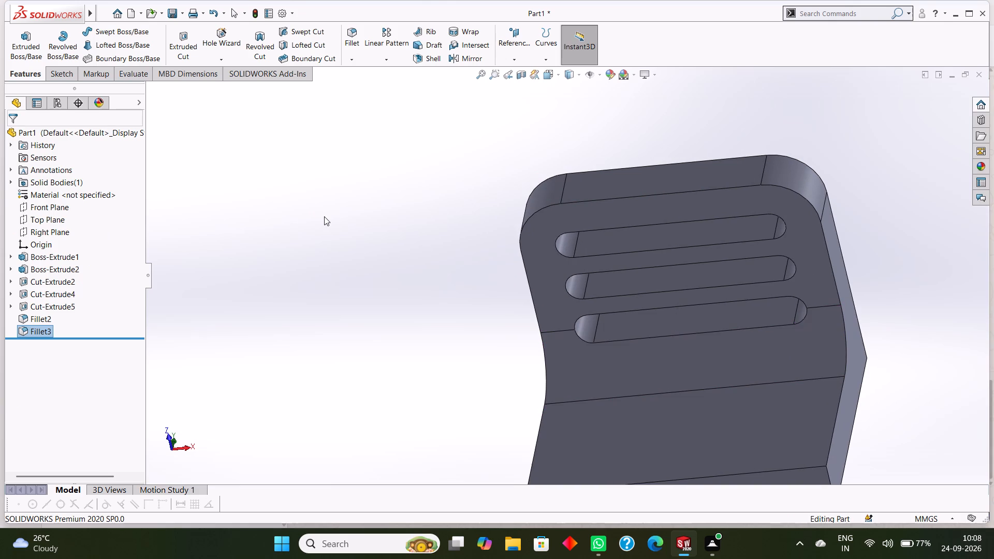
middle_drag(332, 215, 357, 215)
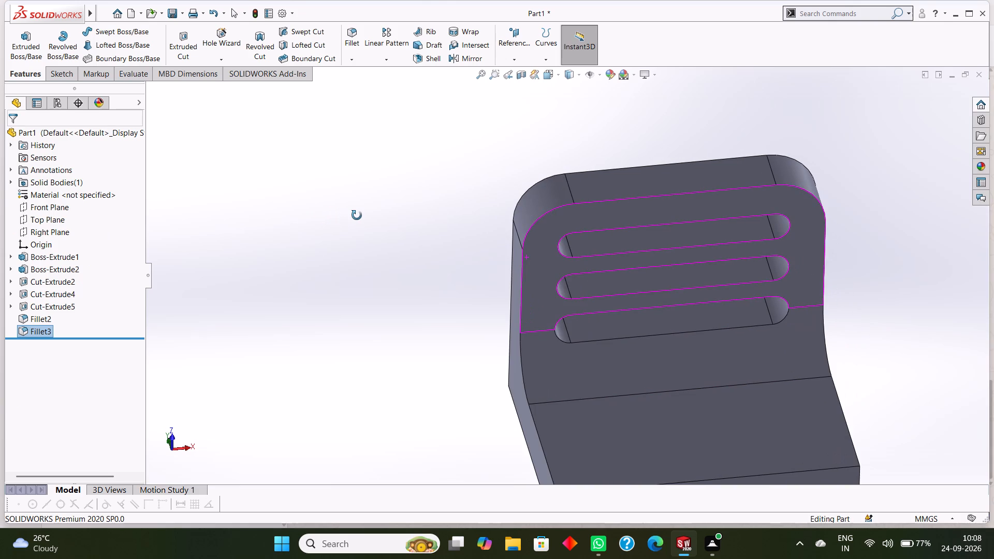
middle_drag(357, 215, 362, 228)
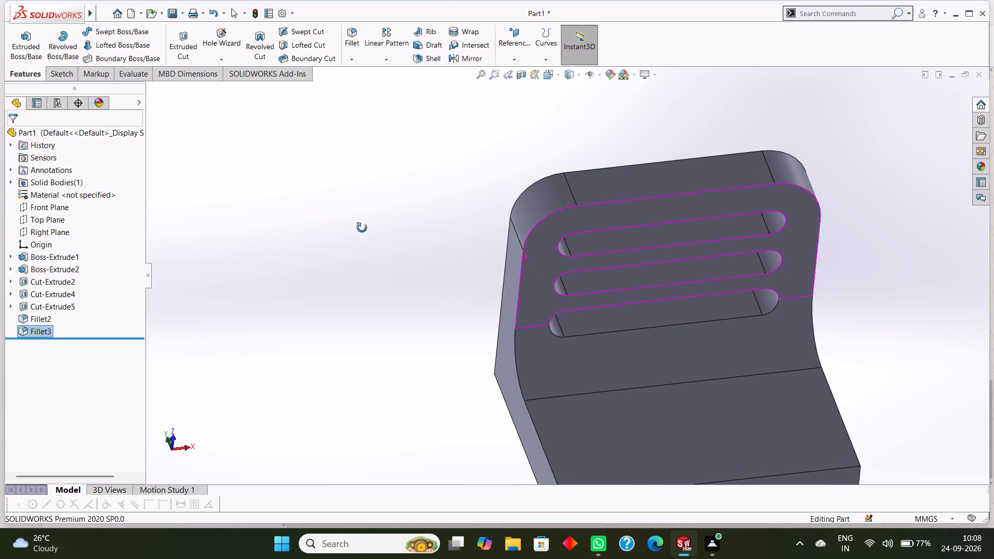
middle_drag(362, 228, 362, 228)
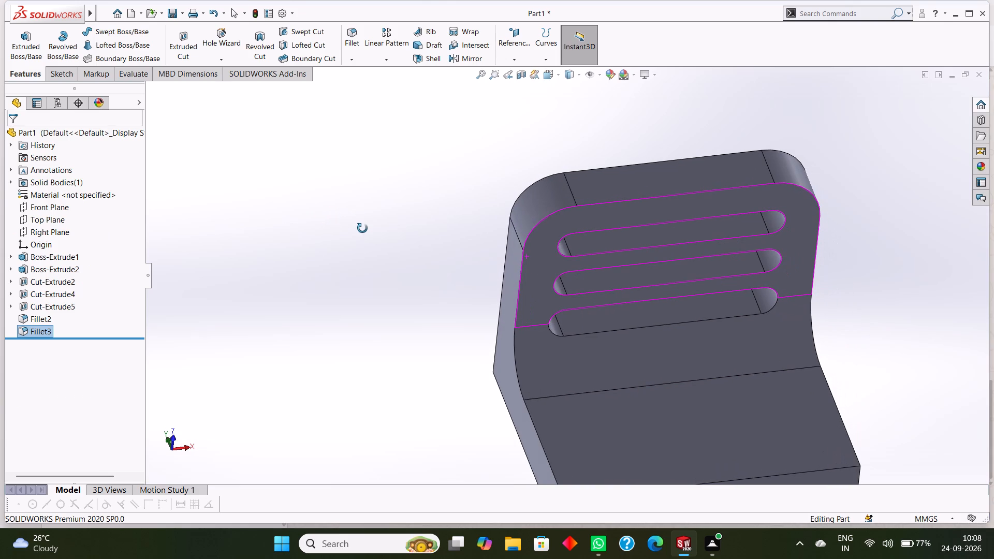
middle_drag(362, 228, 354, 219)
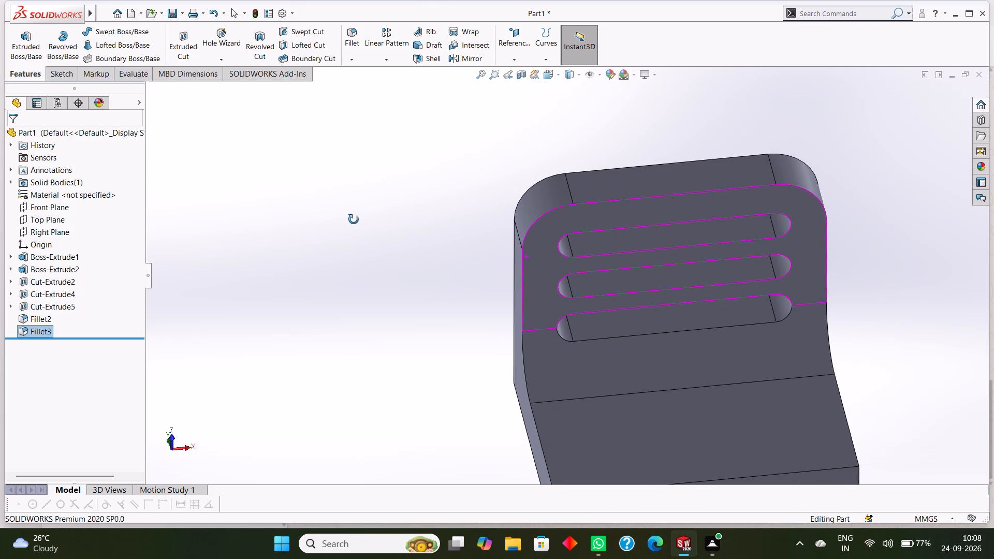
middle_drag(354, 219, 354, 222)
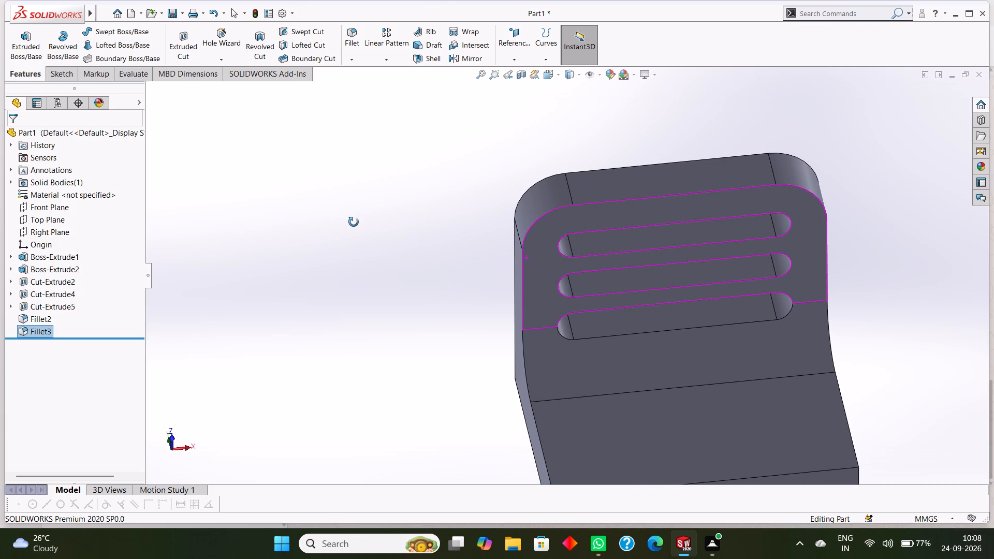
middle_drag(354, 222, 354, 223)
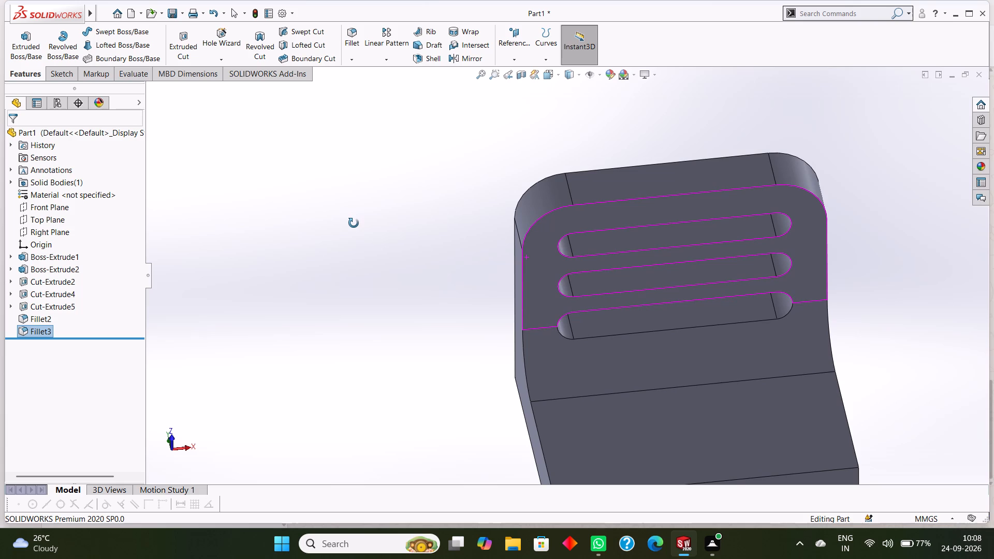
middle_drag(354, 223, 354, 227)
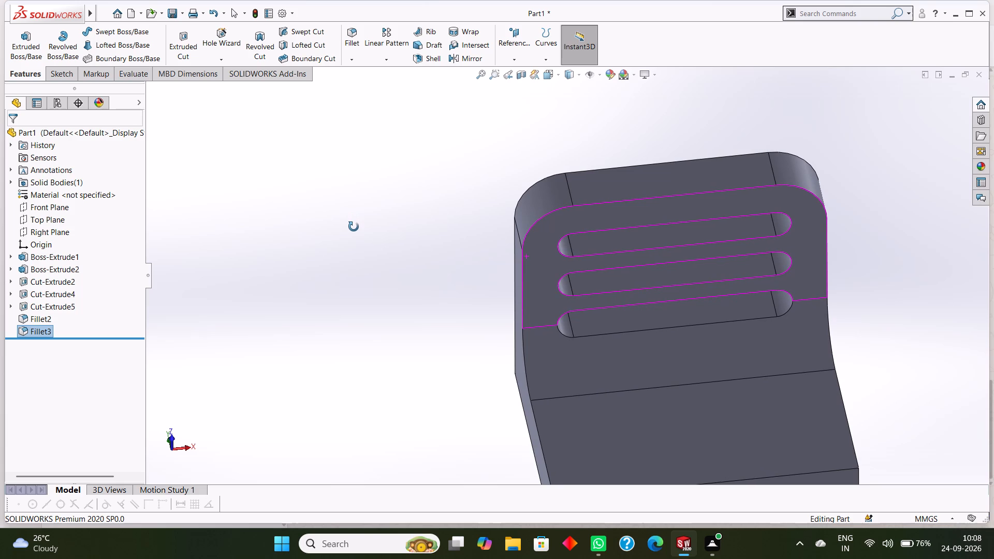
middle_drag(354, 227, 355, 227)
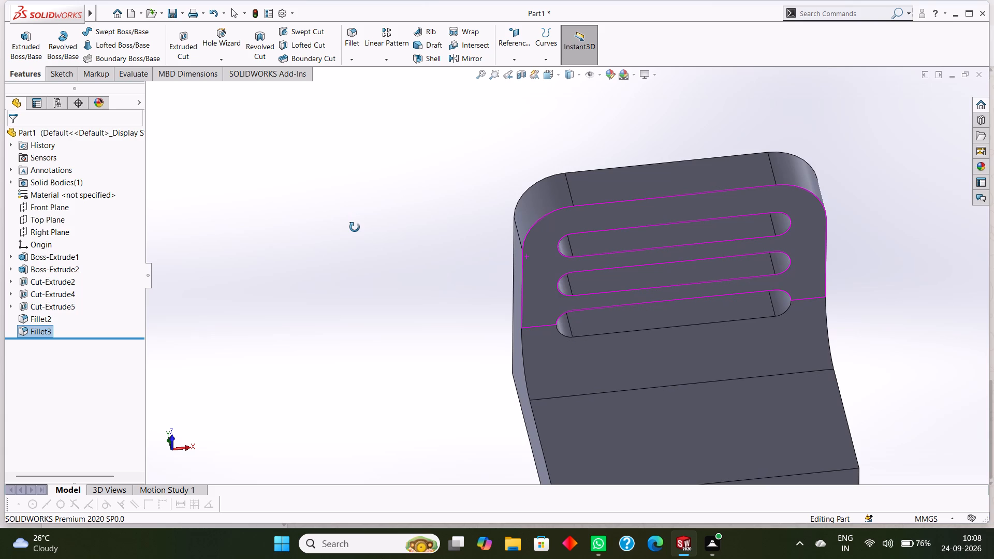
middle_drag(355, 227, 355, 228)
scroll(367, 233, up, 2)
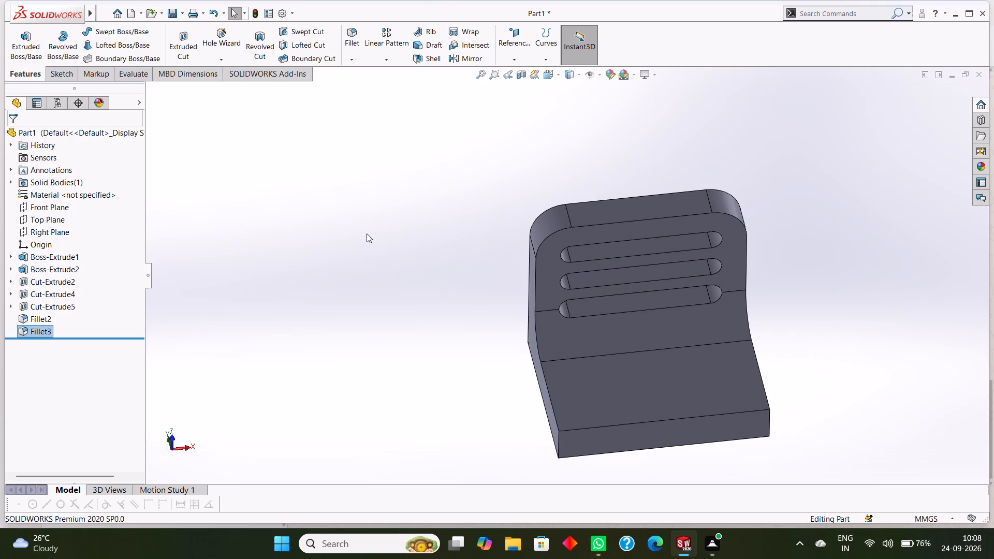
middle_drag(375, 271, 366, 223)
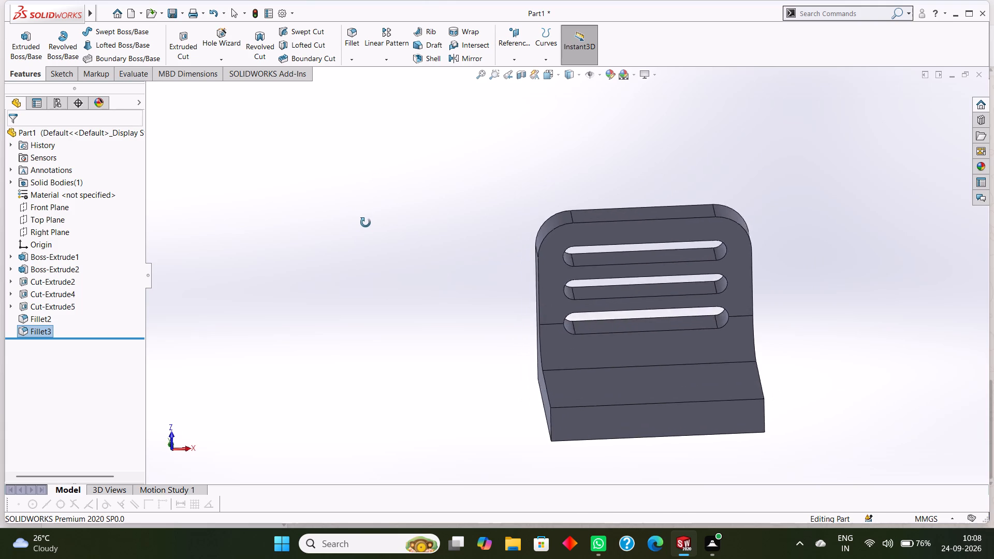
middle_drag(366, 223, 419, 248)
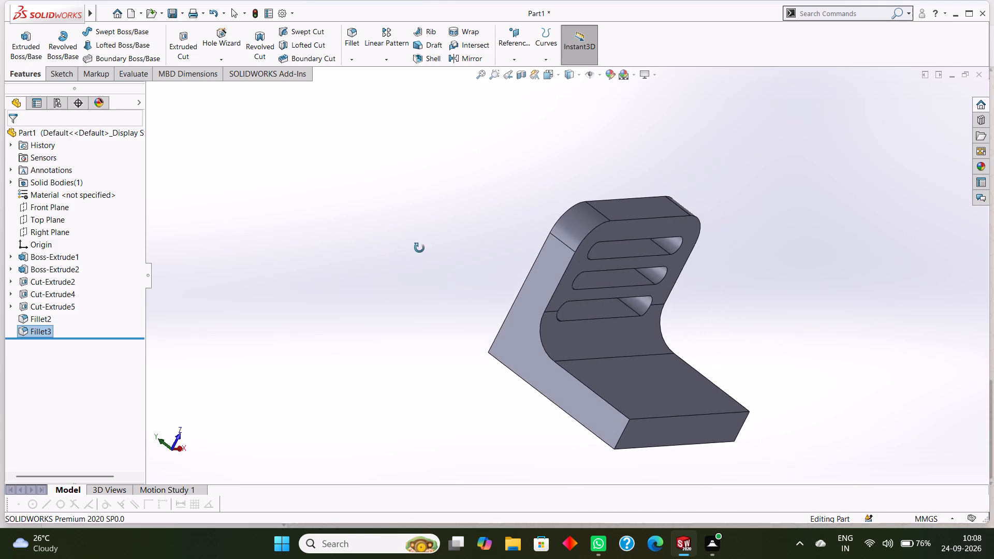
middle_drag(419, 248, 391, 241)
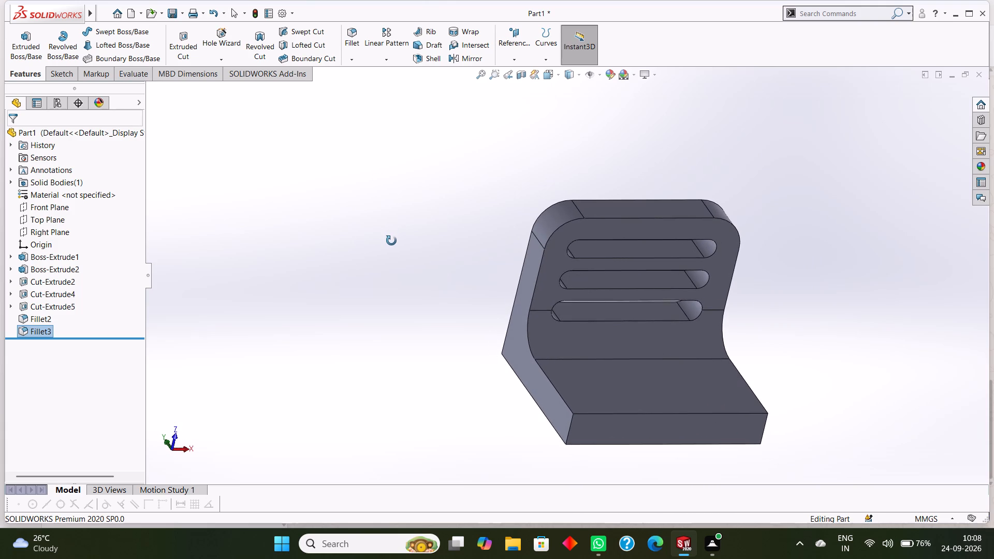
middle_drag(391, 241, 389, 247)
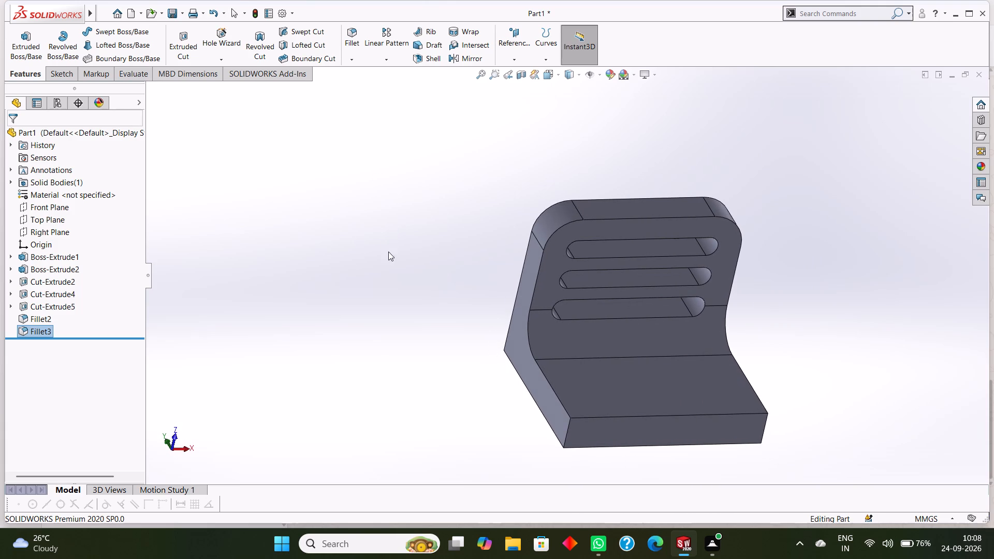
scroll(554, 324, down, 1)
scroll(598, 351, up, 1)
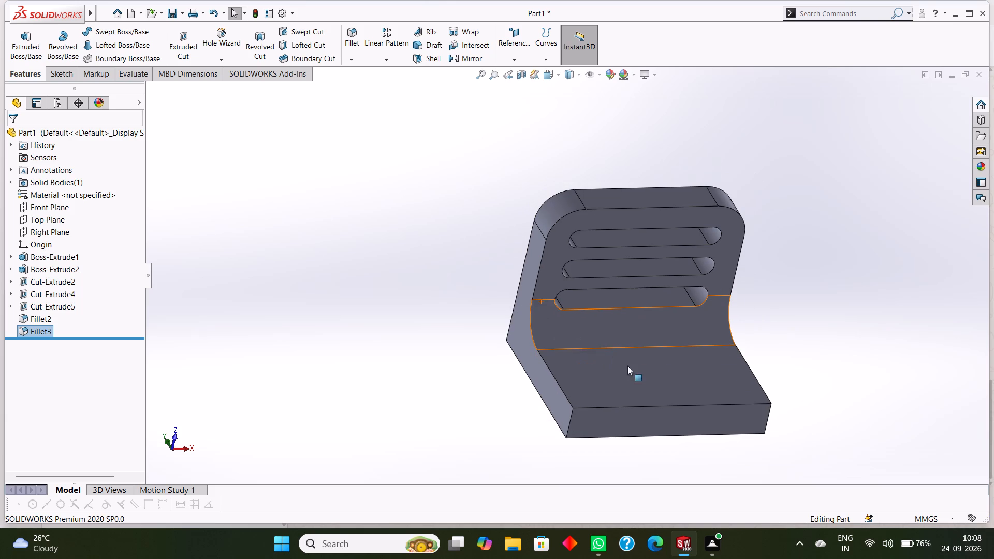
Open a new sketch on the base plate's top face, viewed straight on.
click(650, 386)
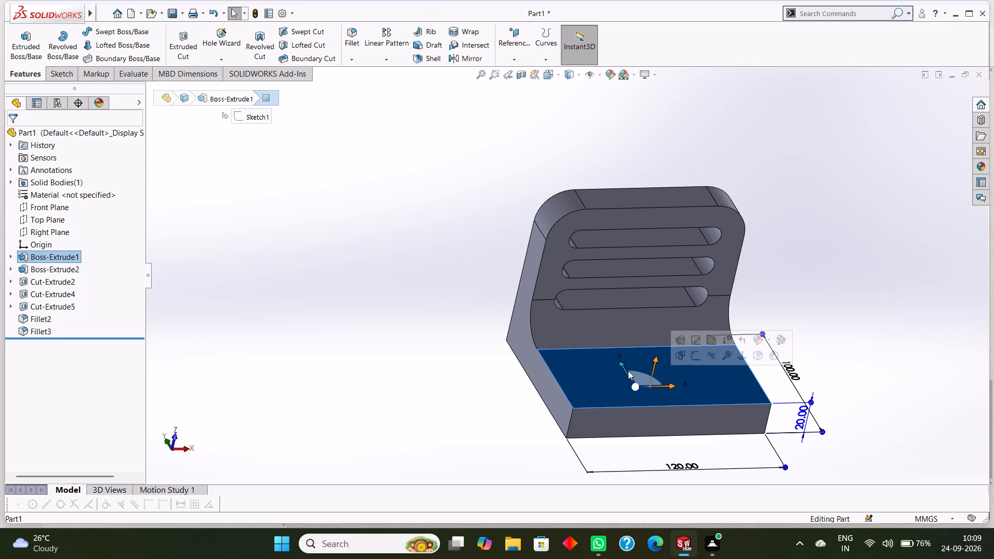
right_click(603, 366)
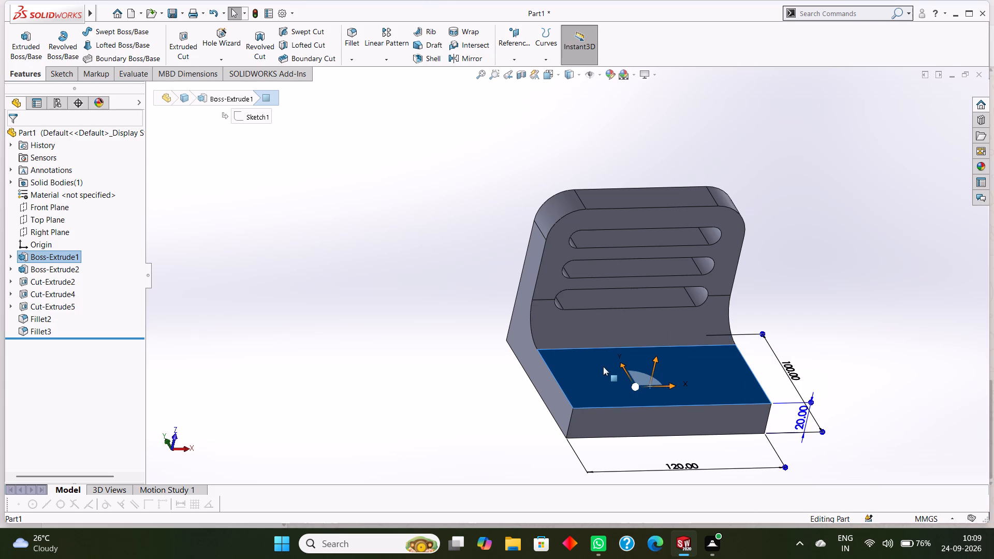
click(626, 290)
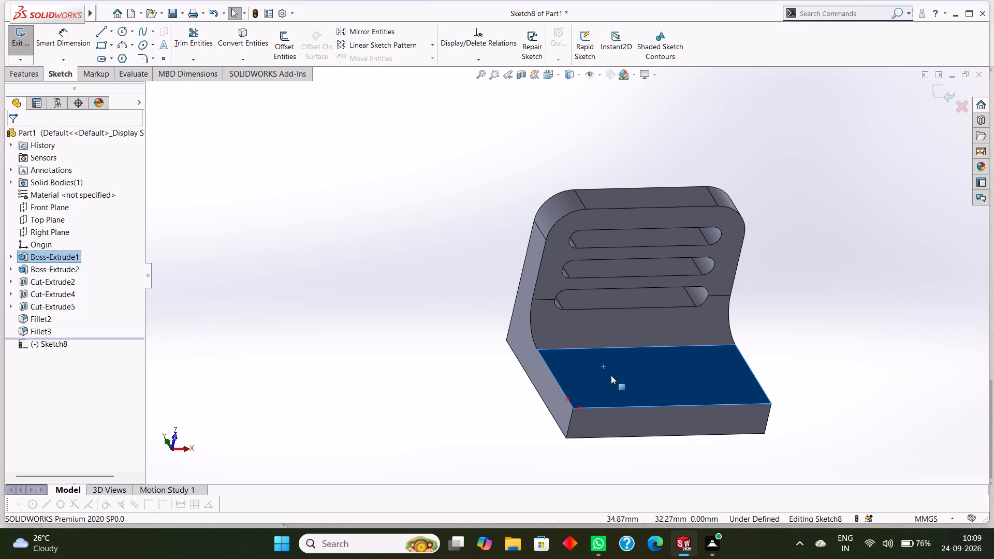
key(ctrl+8)
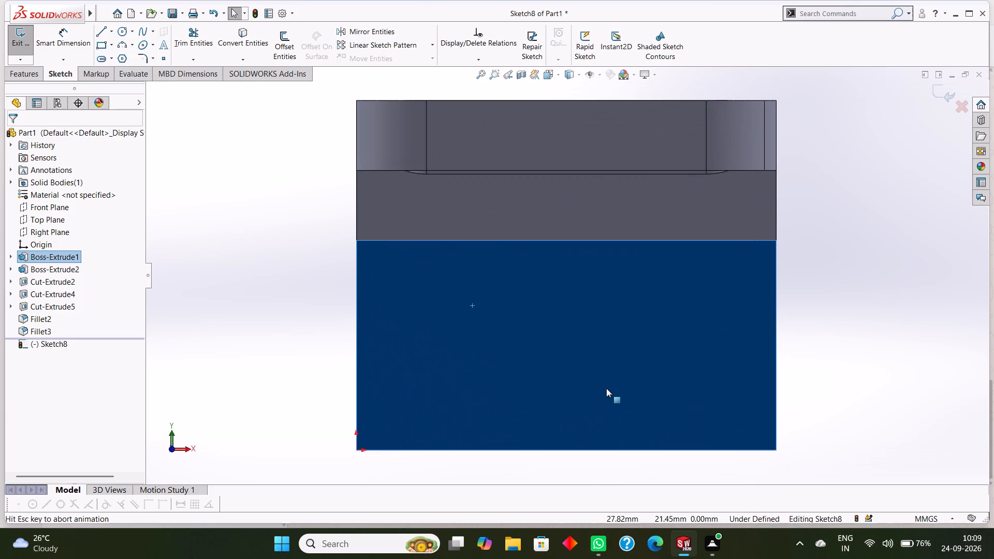
key(Escape)
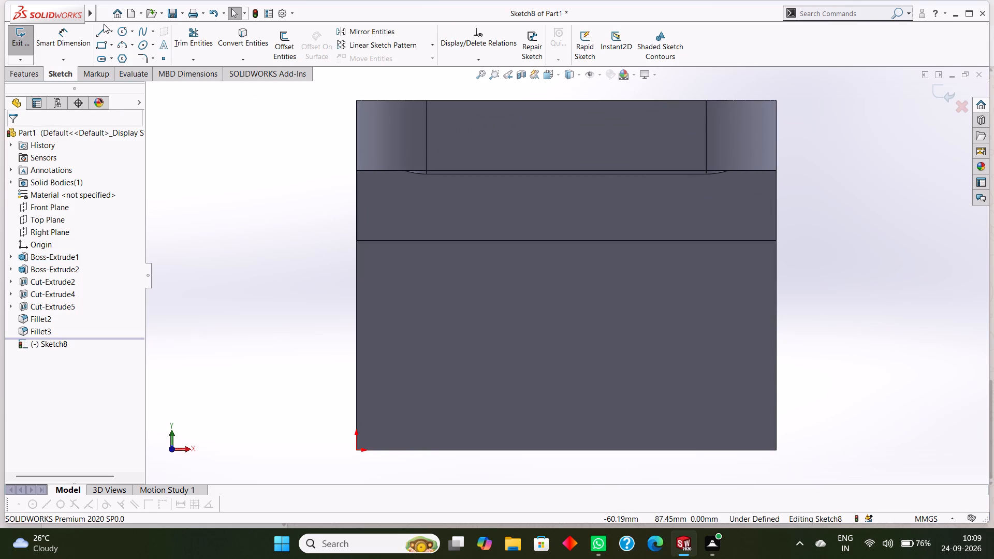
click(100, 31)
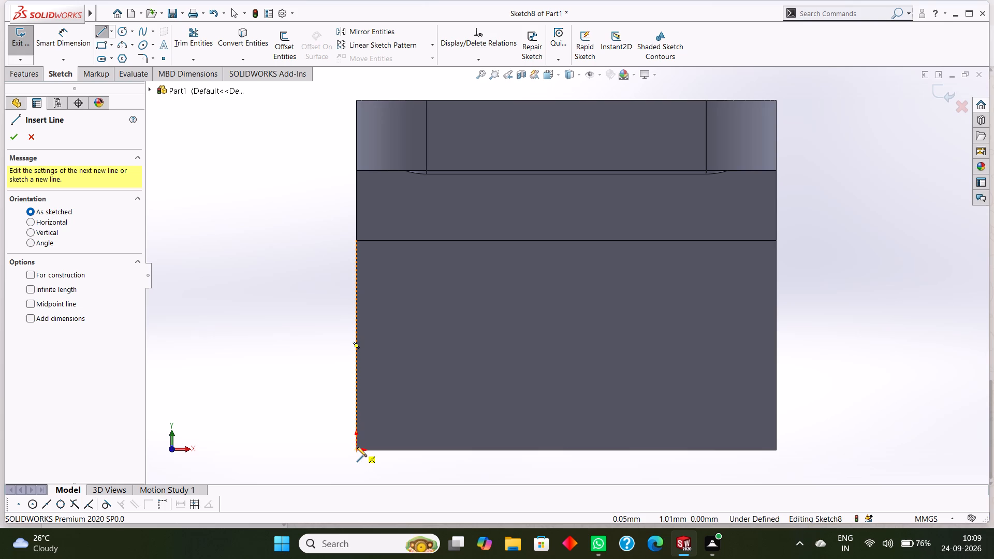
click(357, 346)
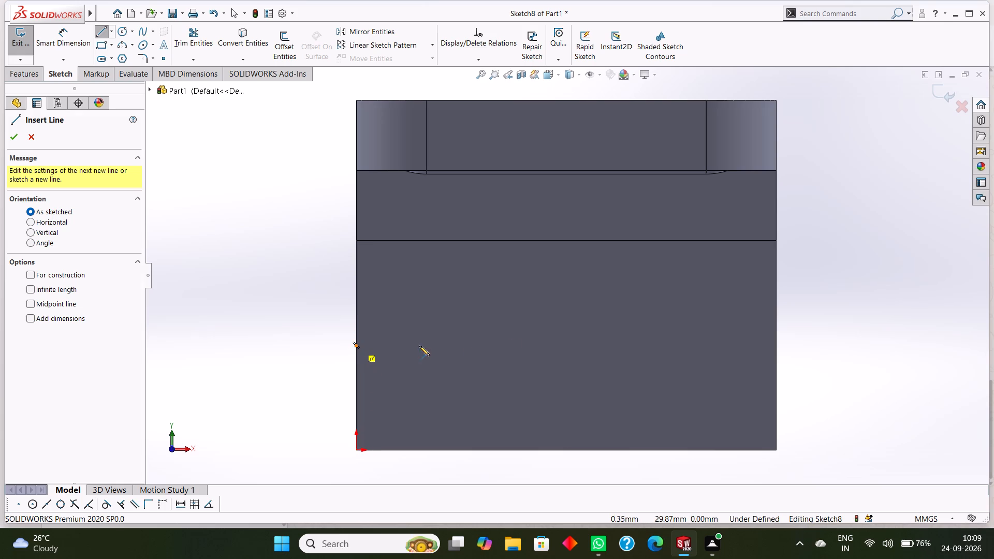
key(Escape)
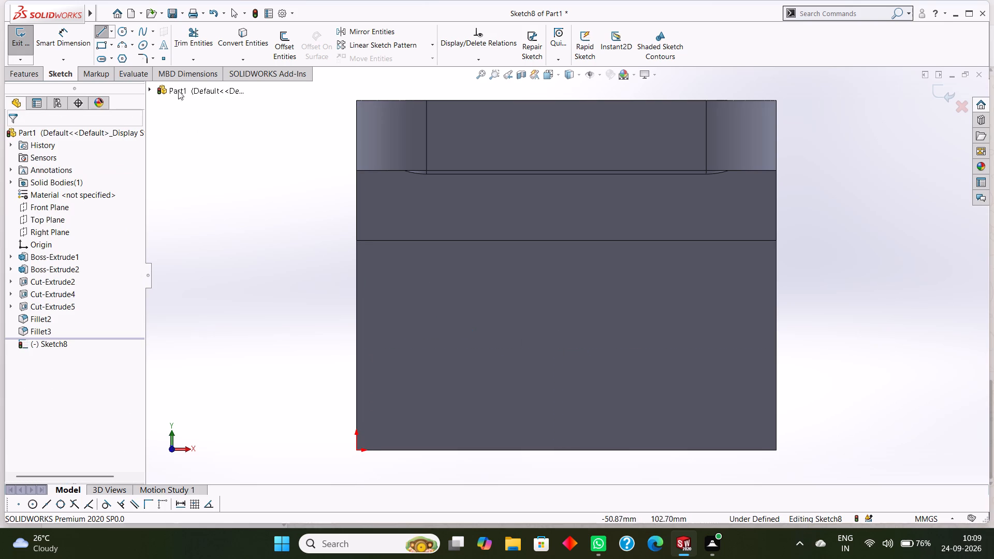
Draw a 60 mm horizontal centerline from the midpoint of the base face's left edge, continued by a 30 mm vertical centerline to the front edge.
click(113, 28)
click(114, 57)
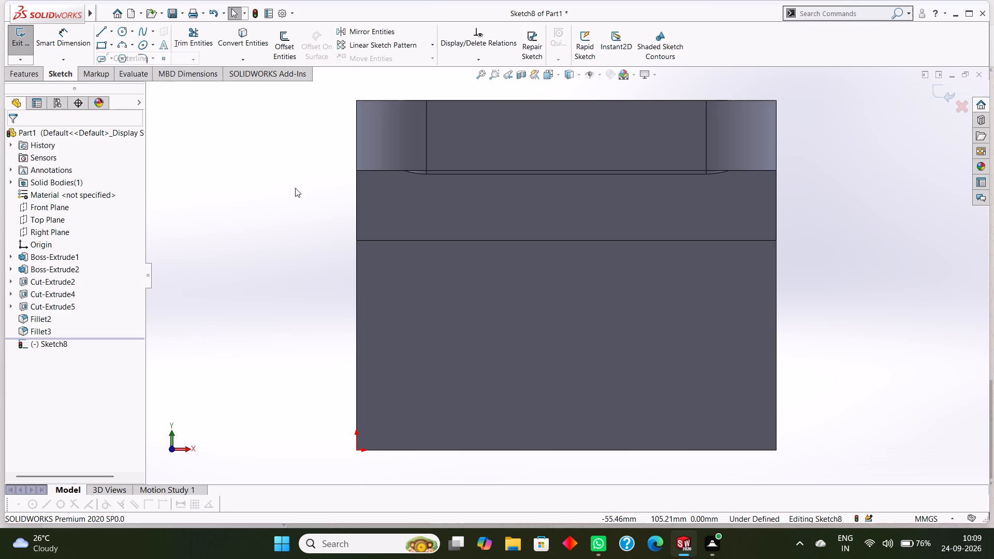
click(356, 344)
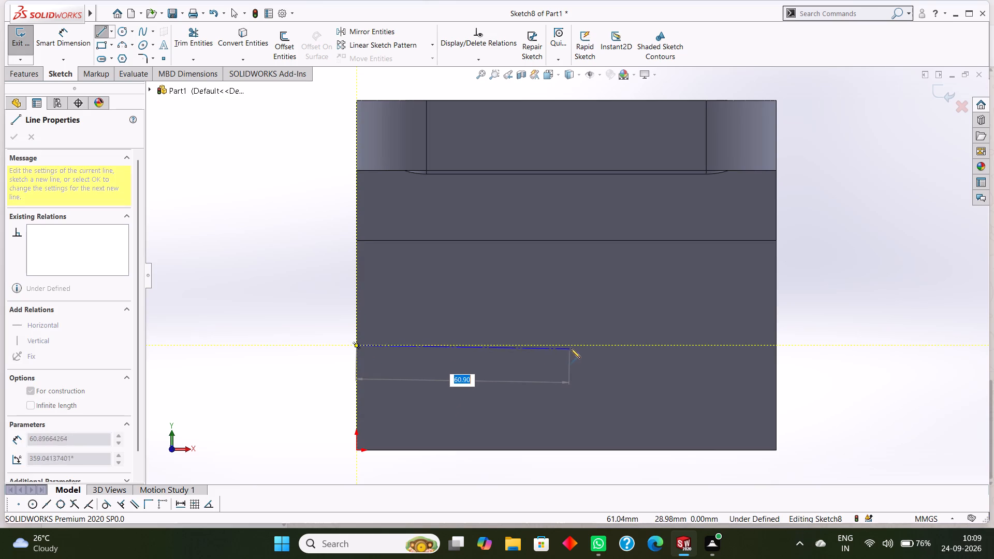
text(60)
key(Return)
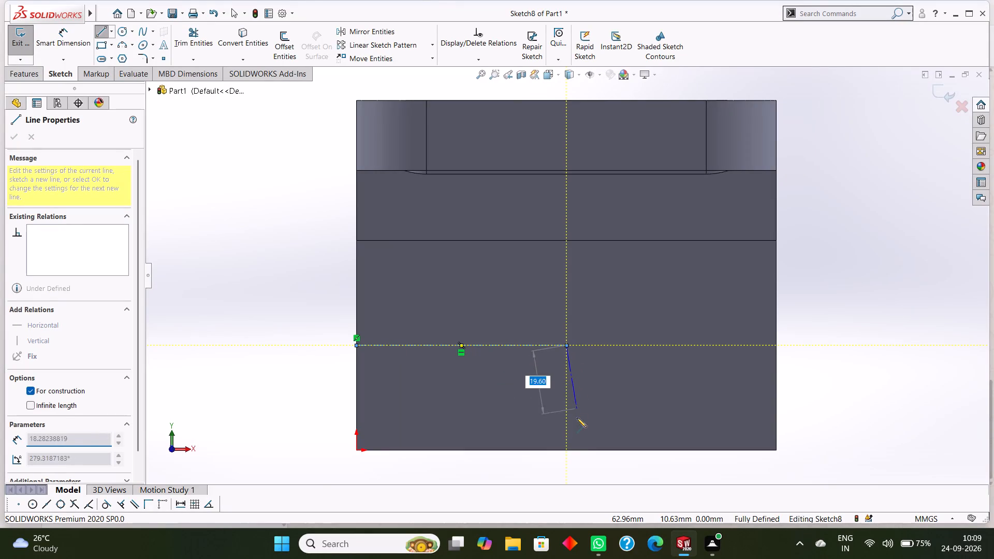
click(567, 450)
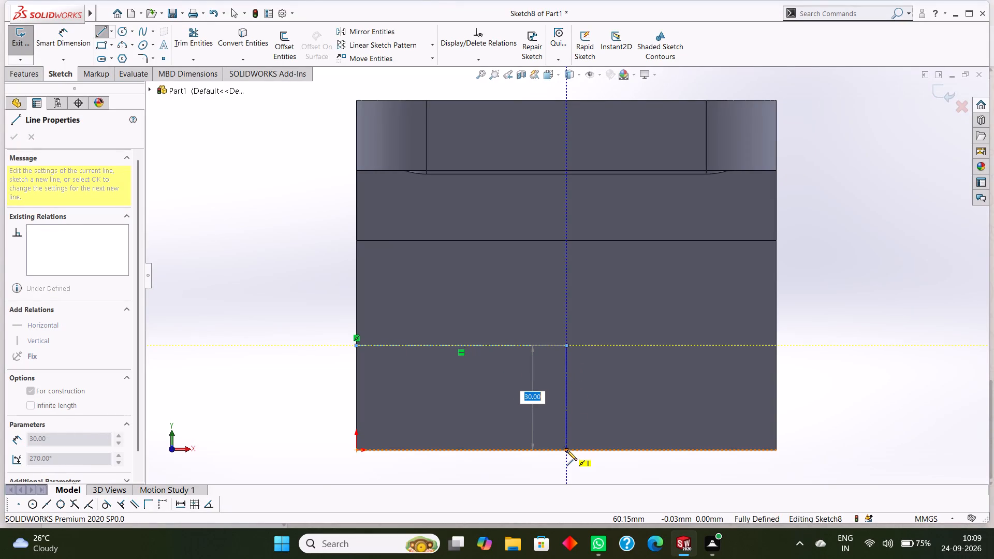
right_click(633, 387)
click(652, 396)
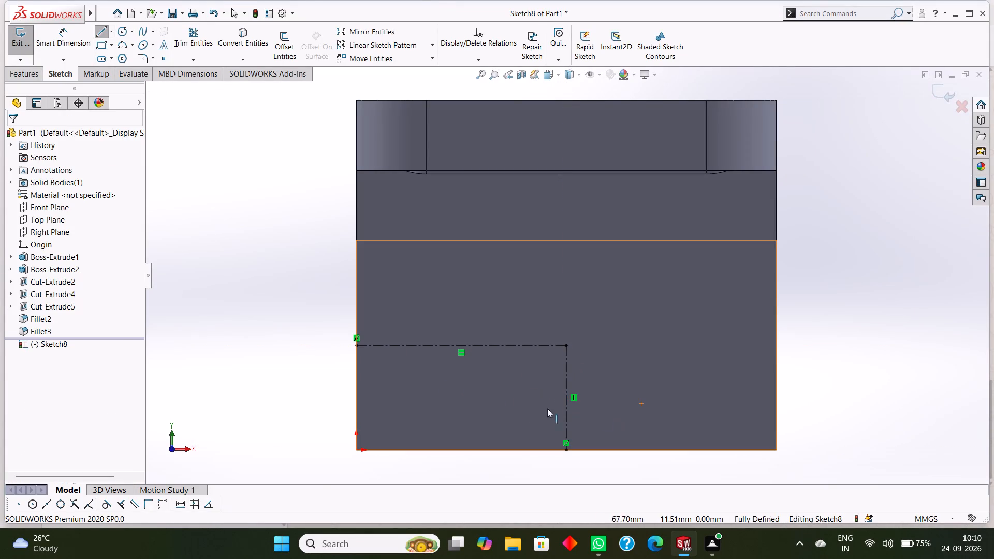
Draw a 15 mm line leftward along the base's front edge from the lower end of the vertical centerline.
scroll(429, 369, up, 2)
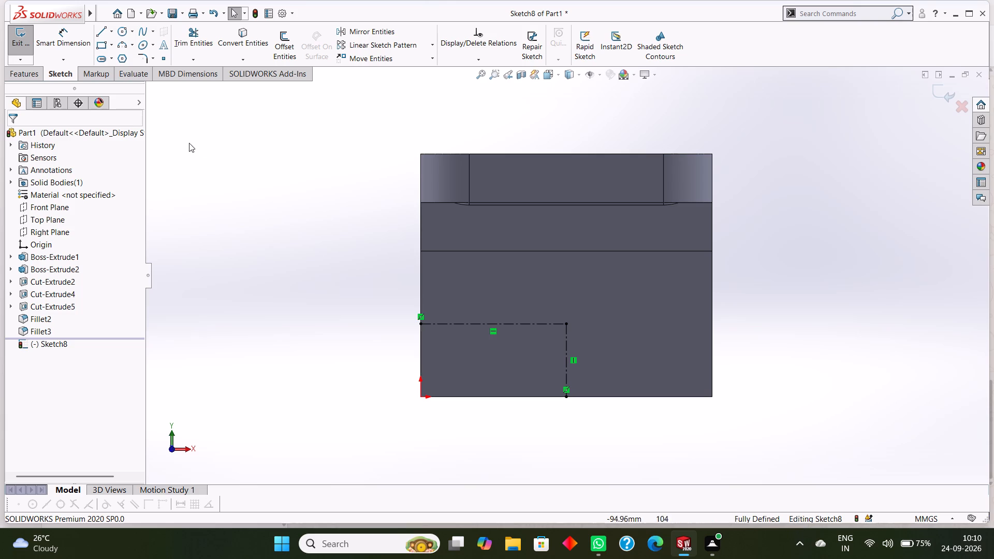
click(99, 32)
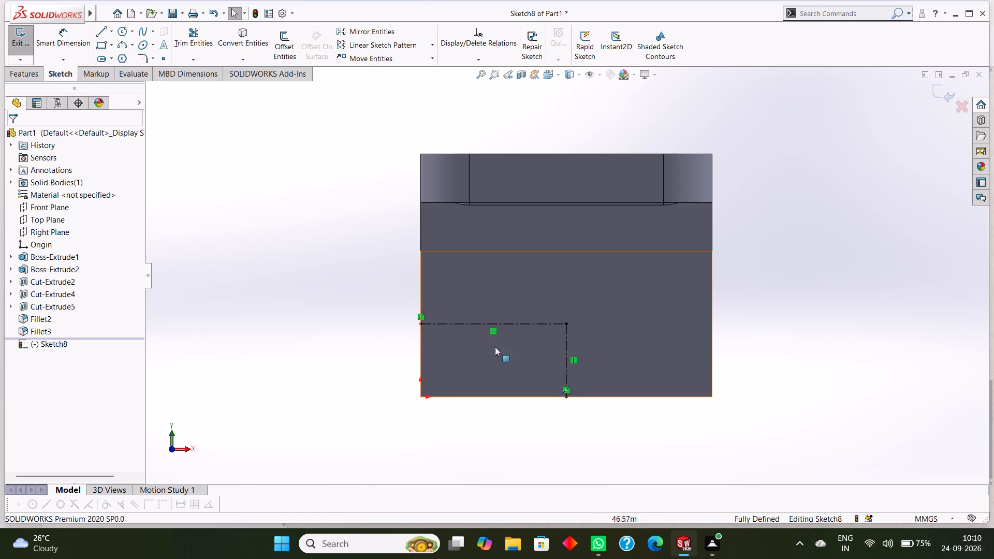
click(103, 28)
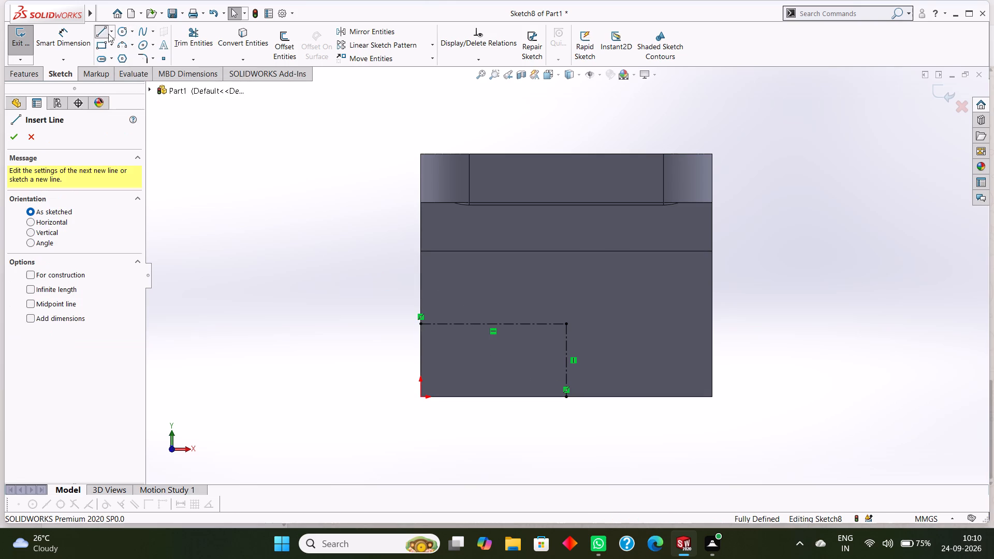
click(567, 396)
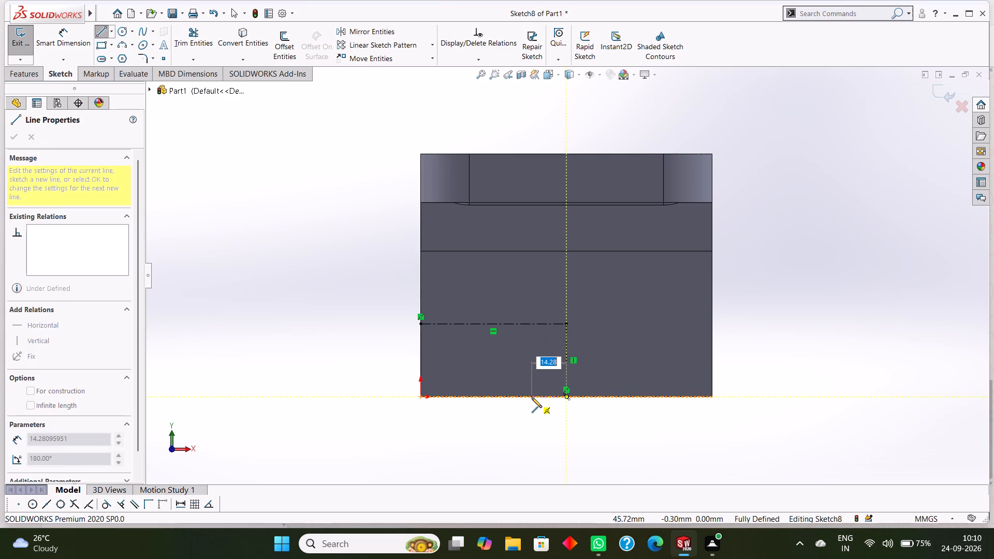
text(15)
key(Return)
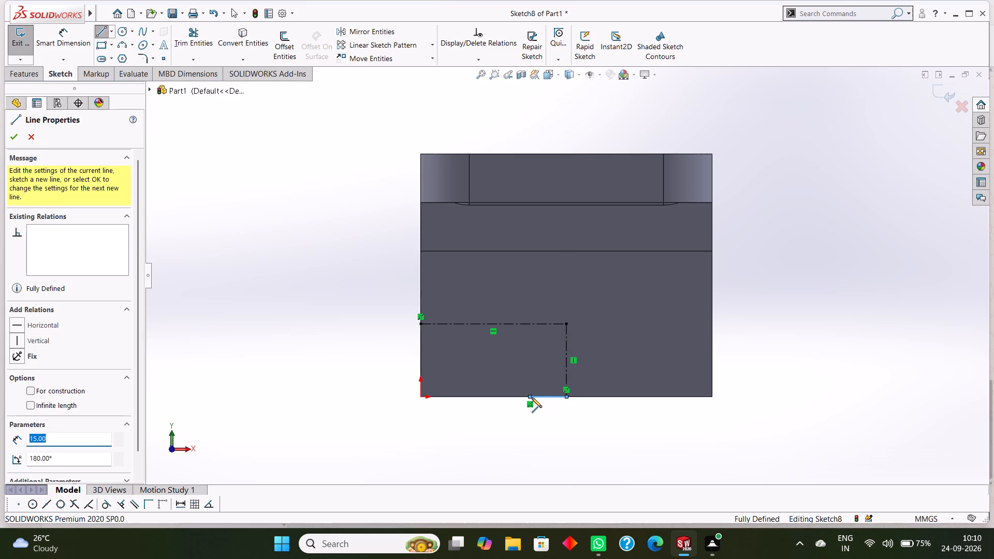
right_click(528, 424)
click(551, 431)
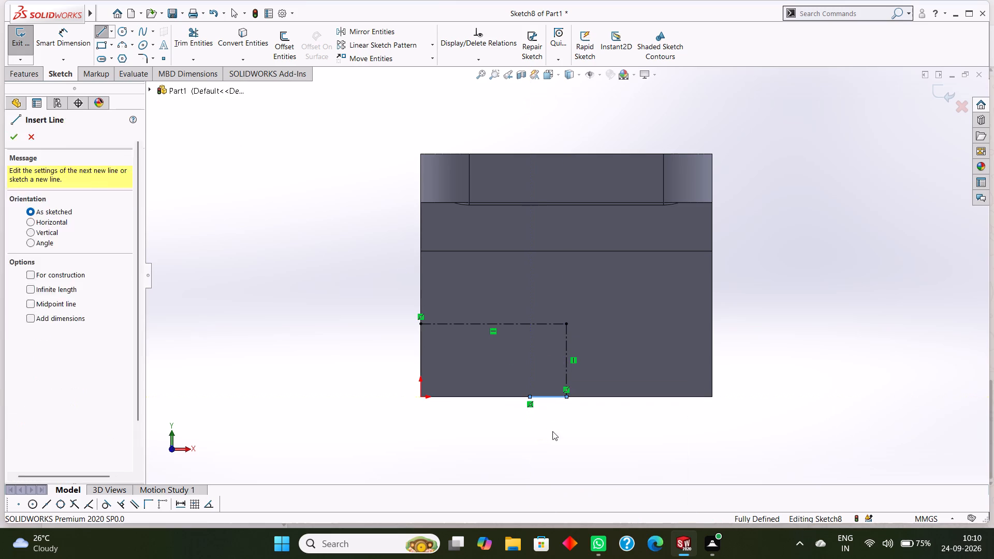
Draw a 15 mm line rightward along the base's front edge from the lower end of the vertical centerline.
click(111, 32)
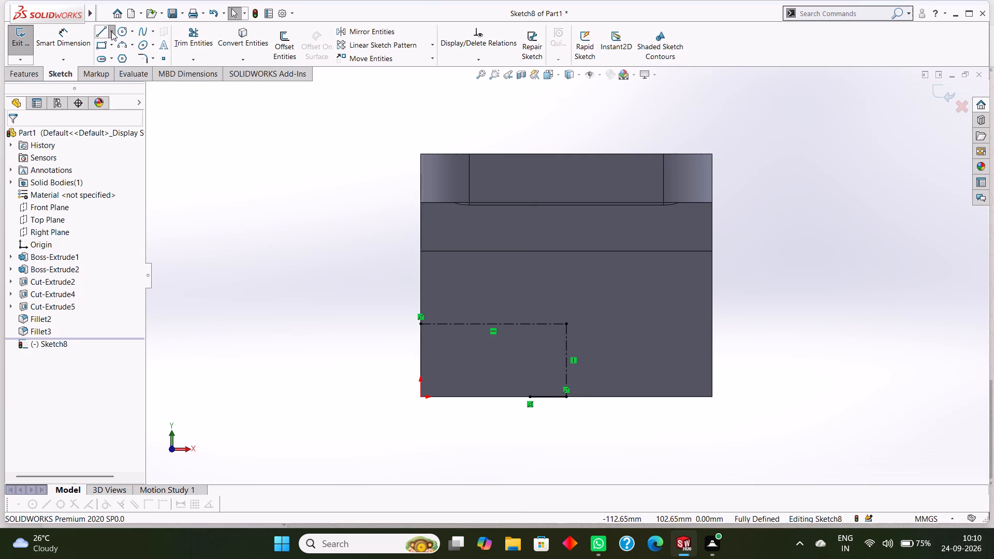
click(114, 41)
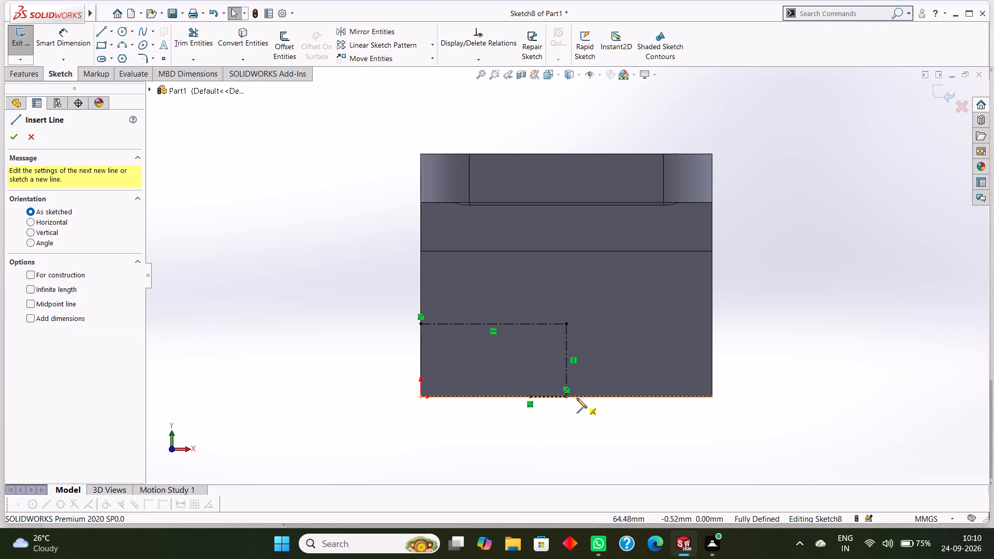
click(566, 397)
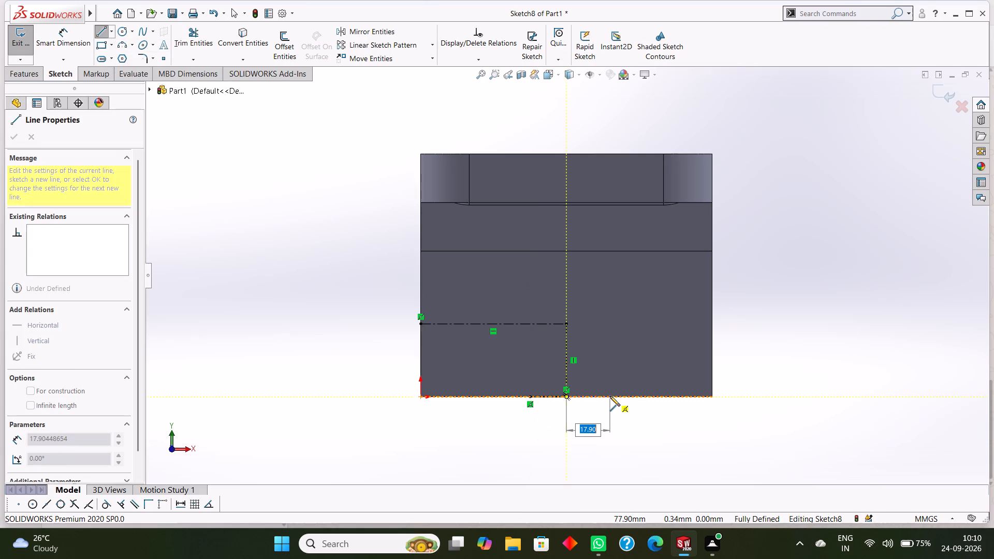
text(15)
key(Return)
right_click(673, 432)
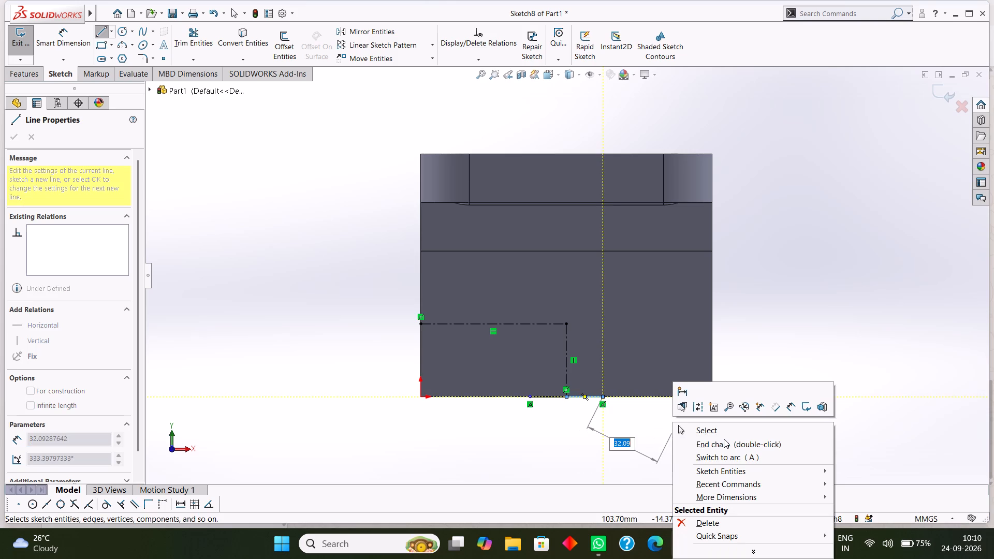
click(721, 432)
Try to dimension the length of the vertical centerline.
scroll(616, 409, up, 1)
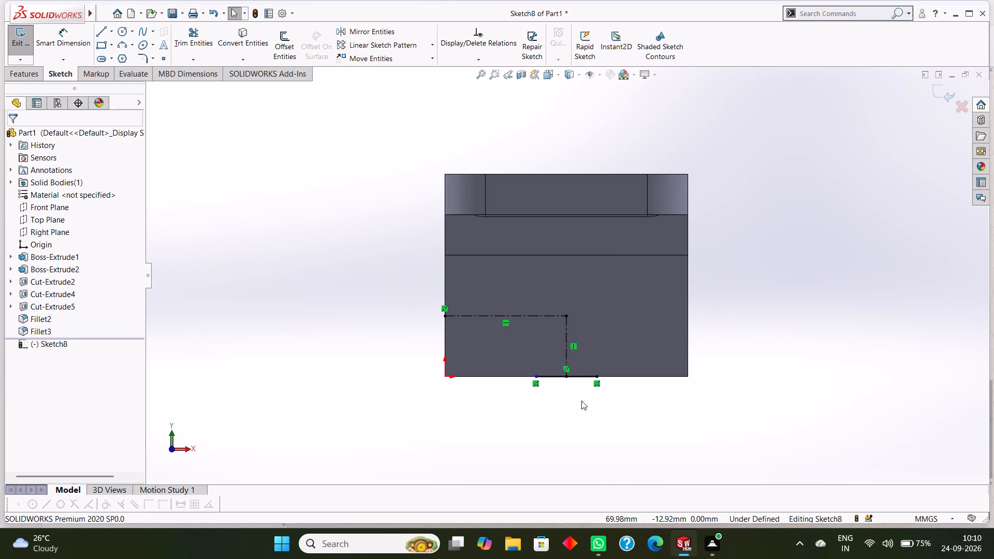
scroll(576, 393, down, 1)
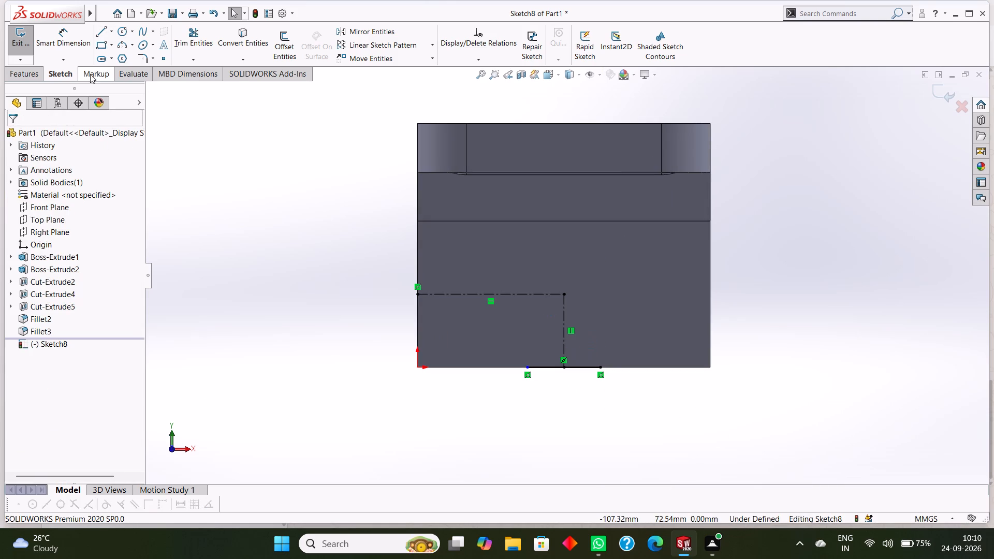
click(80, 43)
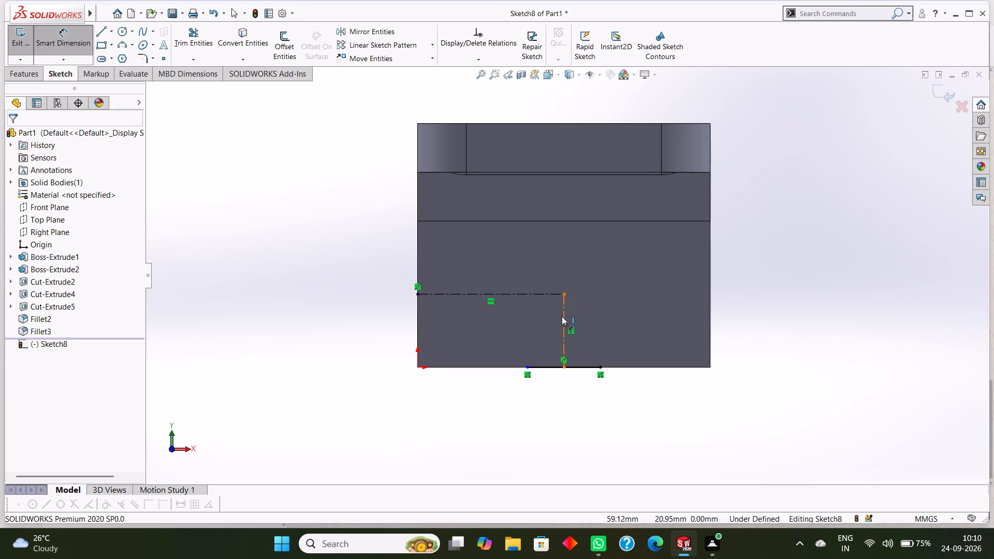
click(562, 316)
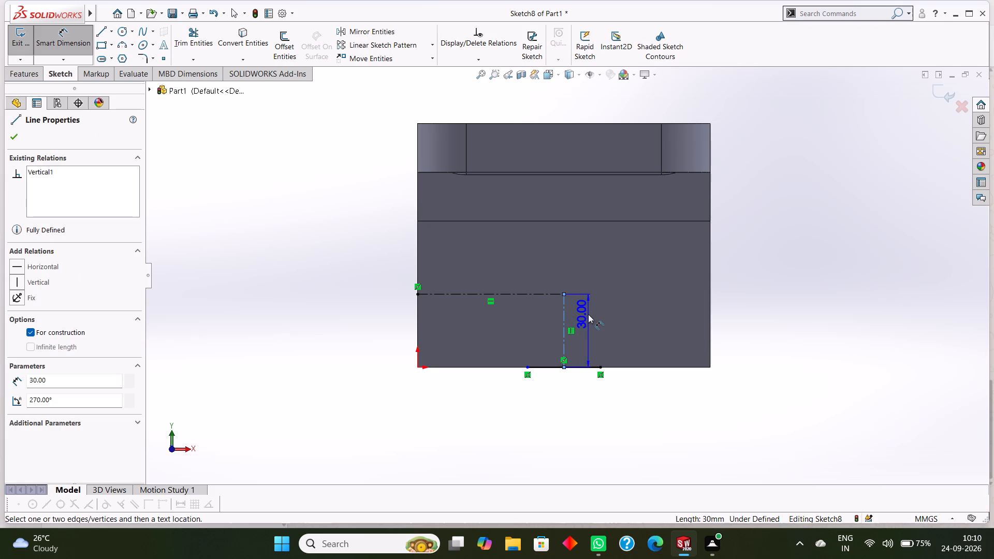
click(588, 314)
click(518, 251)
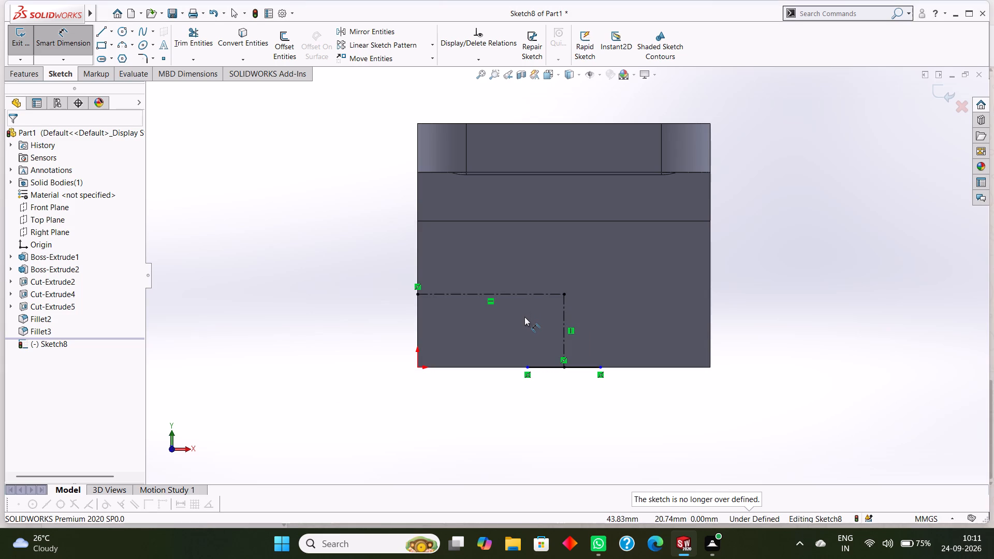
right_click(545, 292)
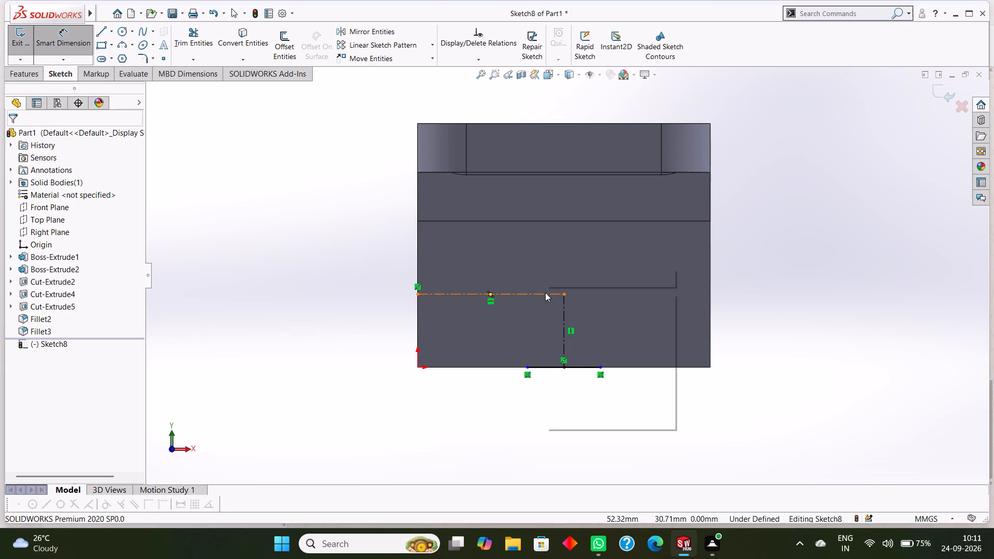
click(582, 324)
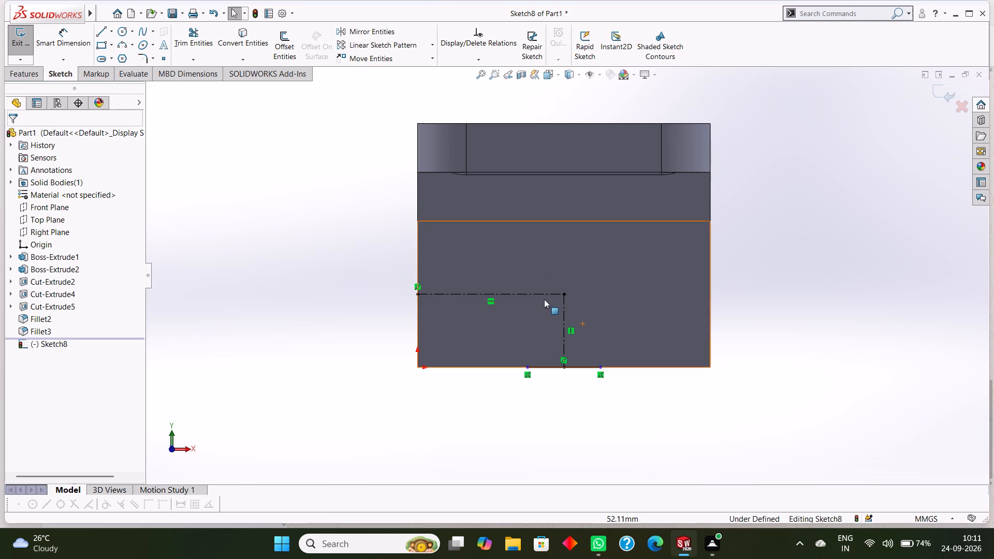
Delete the horizontal centerline from the base sketch.
right_click(543, 296)
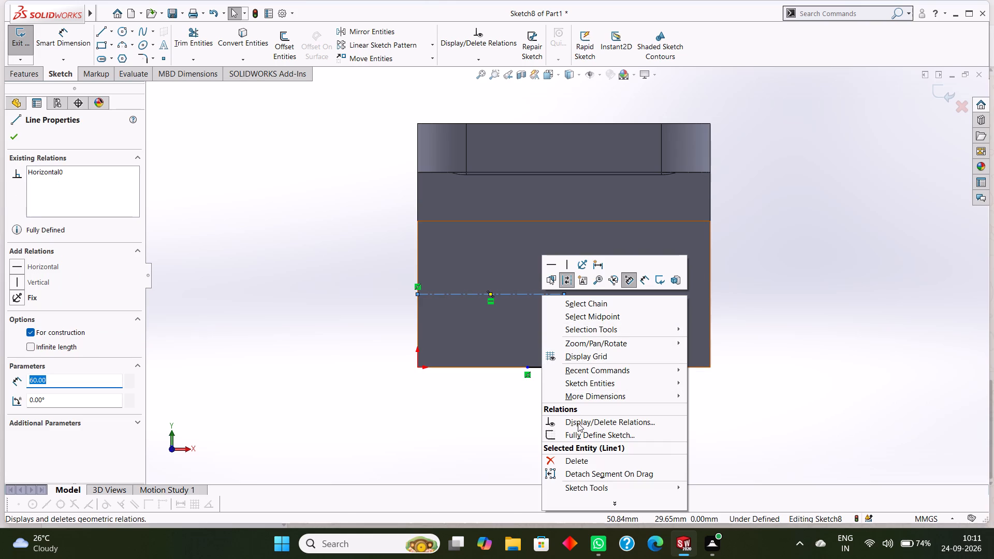
click(576, 460)
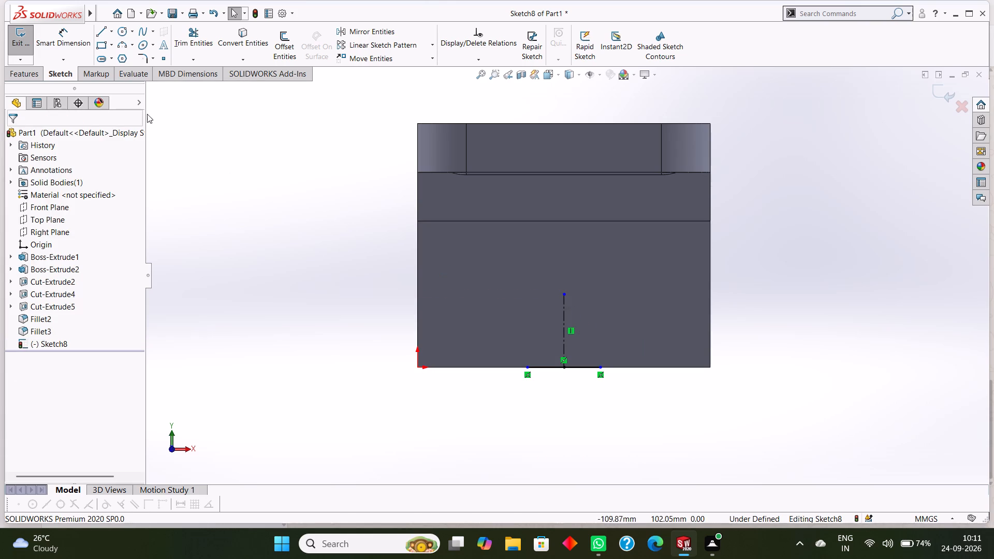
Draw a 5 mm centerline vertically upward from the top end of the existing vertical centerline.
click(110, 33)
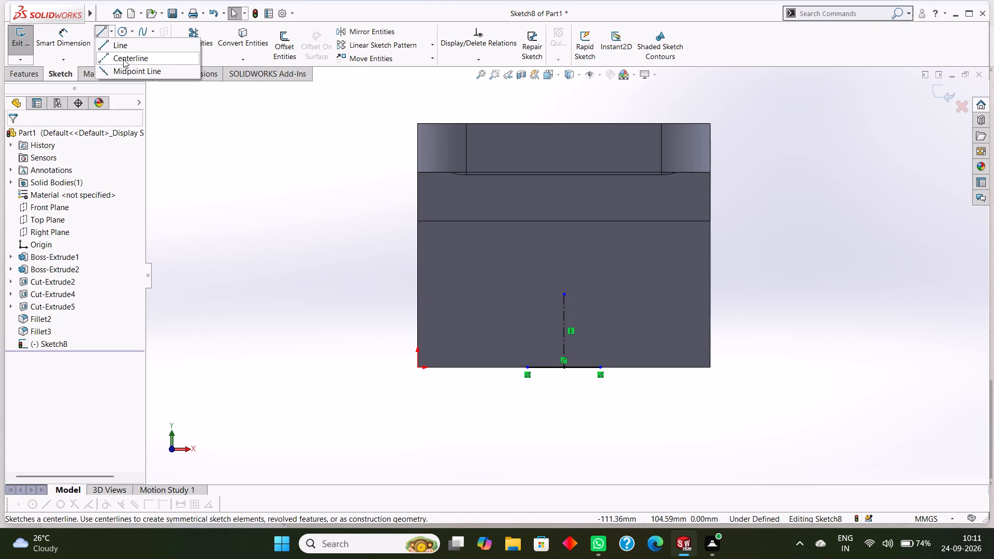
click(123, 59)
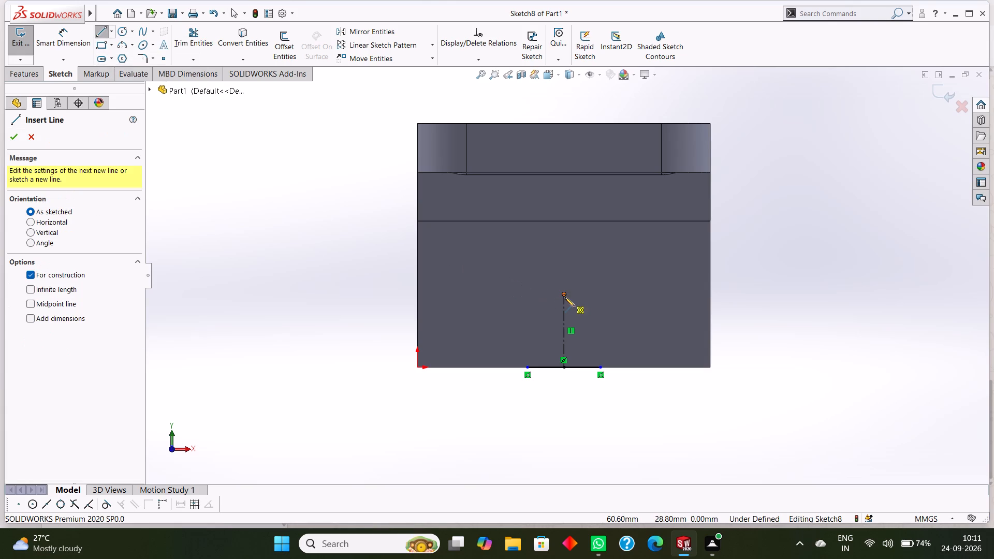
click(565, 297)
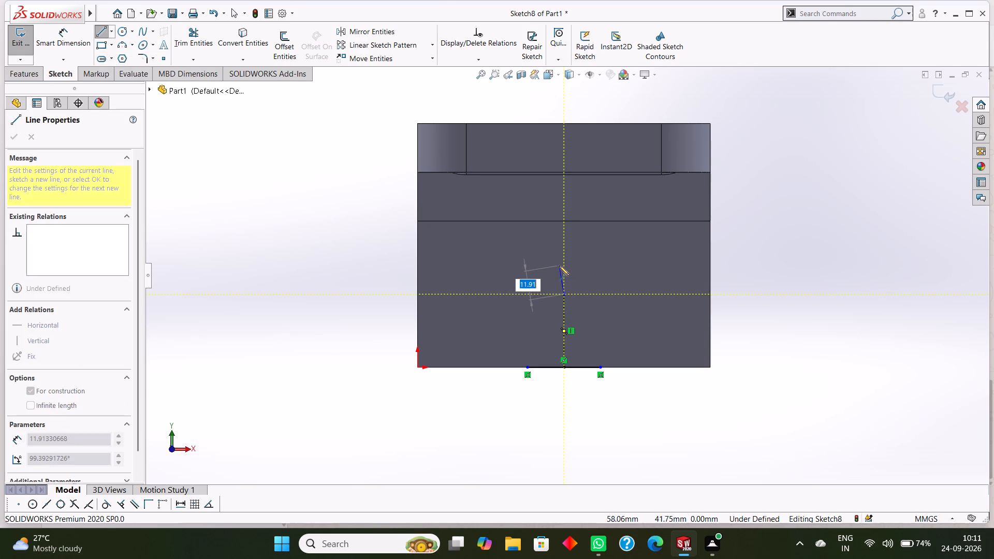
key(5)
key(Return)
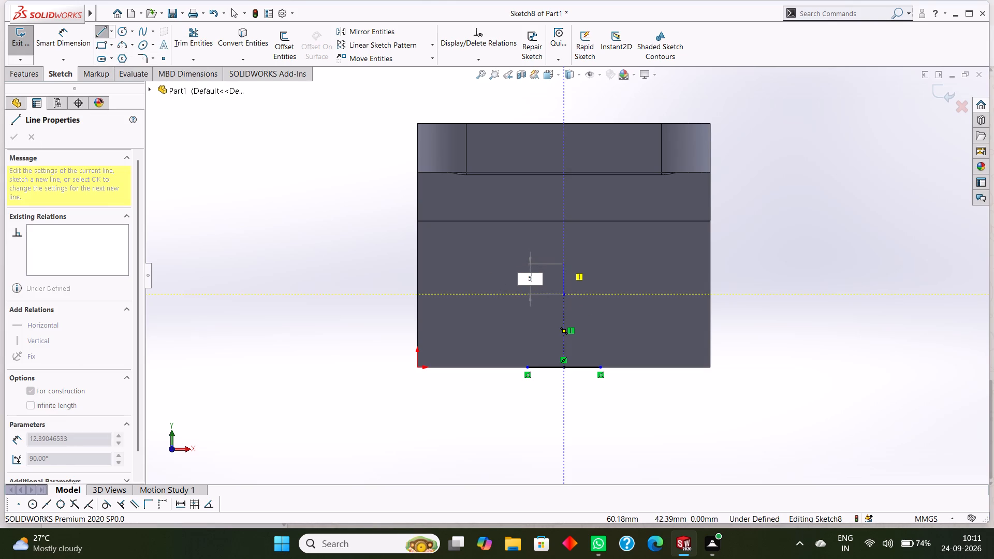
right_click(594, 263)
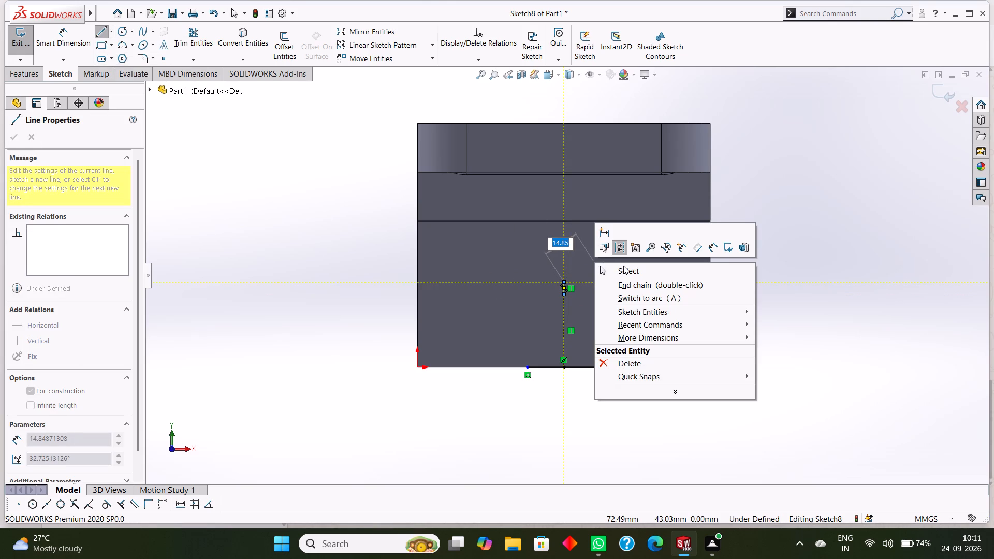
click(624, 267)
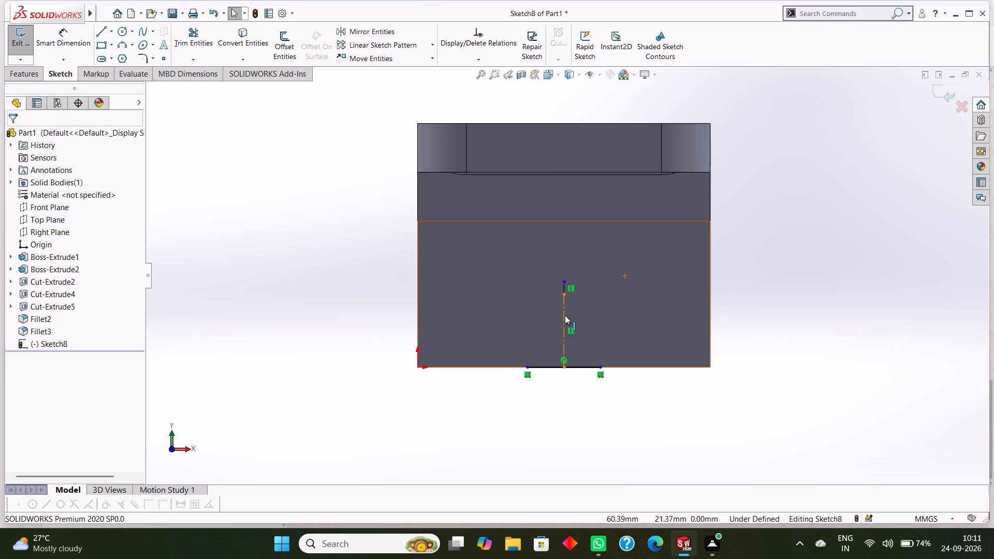
Delete the 5 mm centerline and the 30 mm vertical centerline below it.
scroll(564, 311, down, 3)
scroll(564, 311, up, 2)
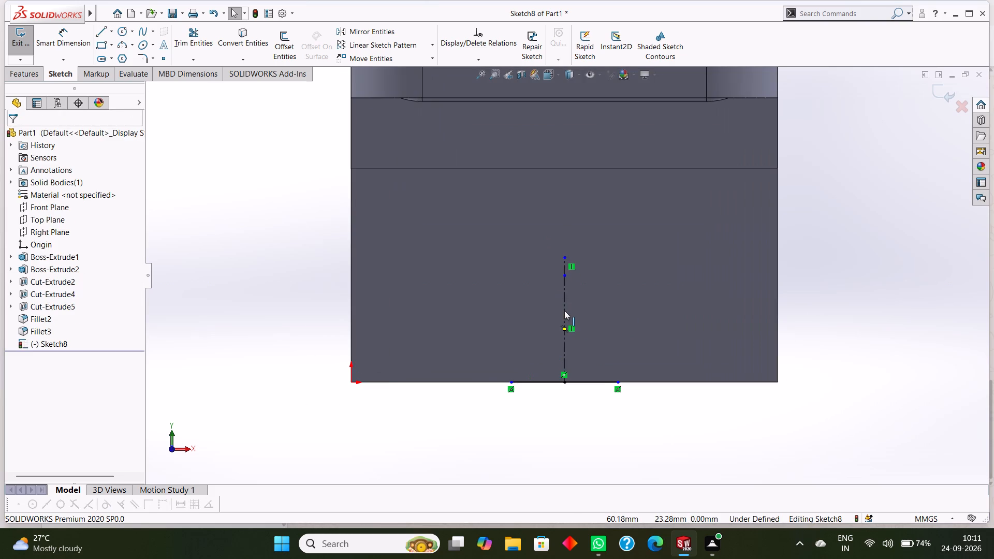
right_click(564, 270)
click(608, 436)
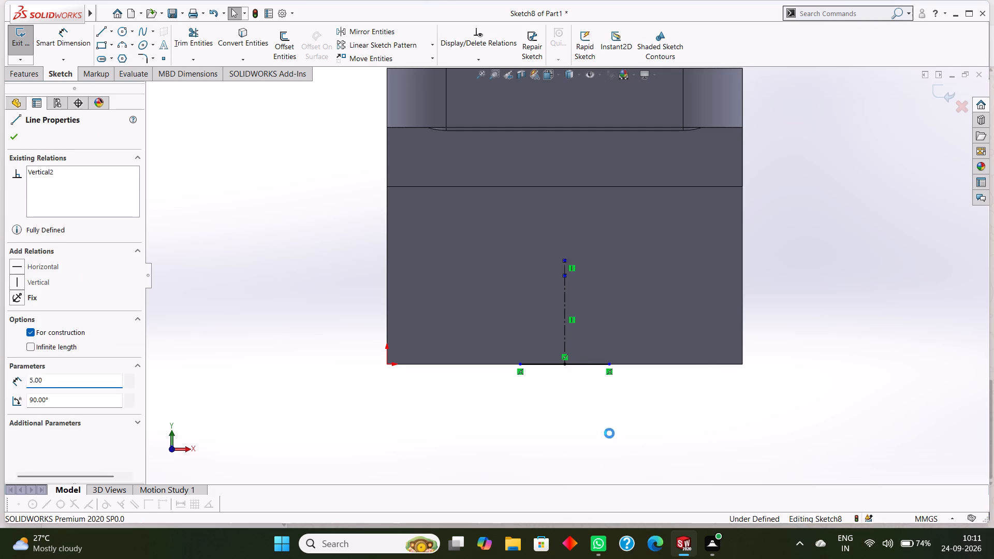
right_click(563, 293)
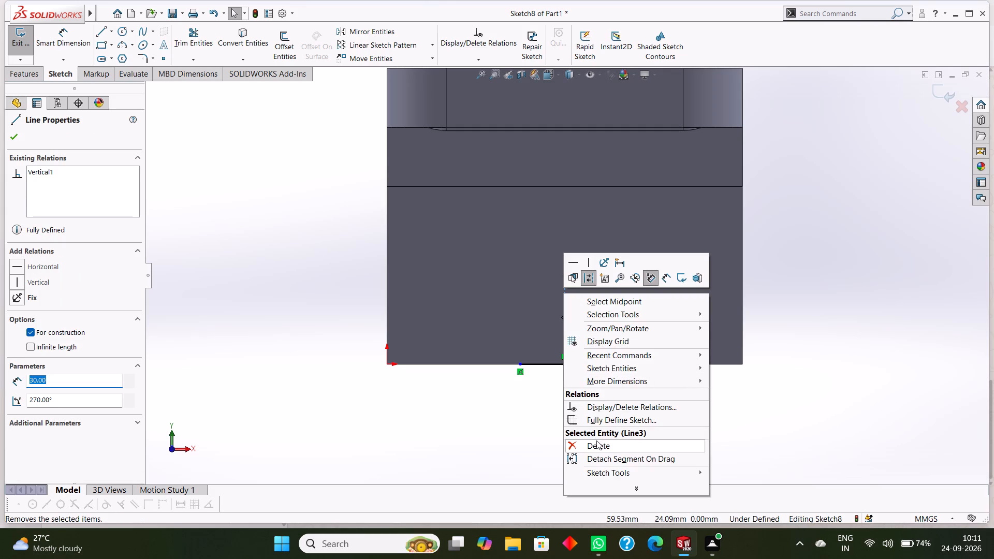
click(598, 445)
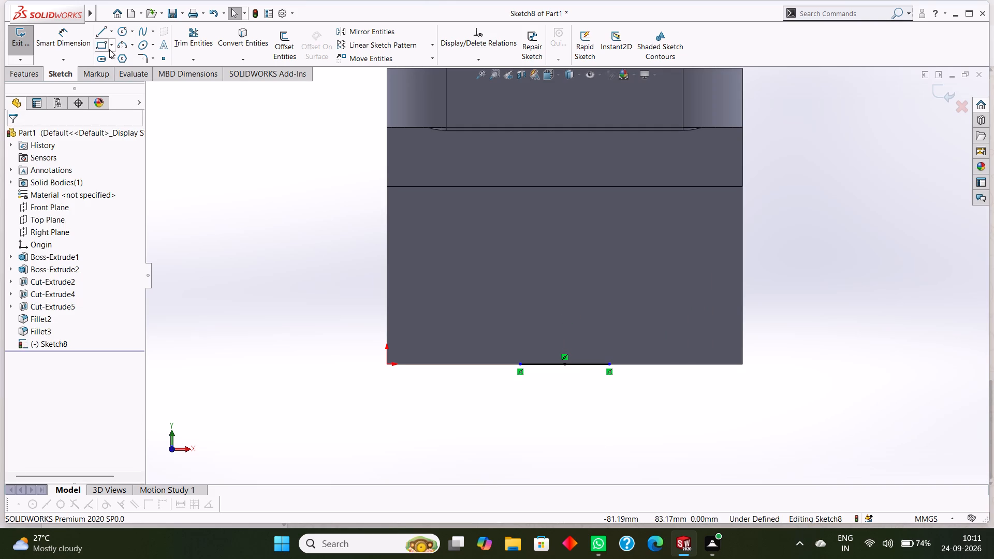
Draw a 35 mm vertical centerline upward from the midpoint of the base's front edge.
click(109, 36)
click(120, 56)
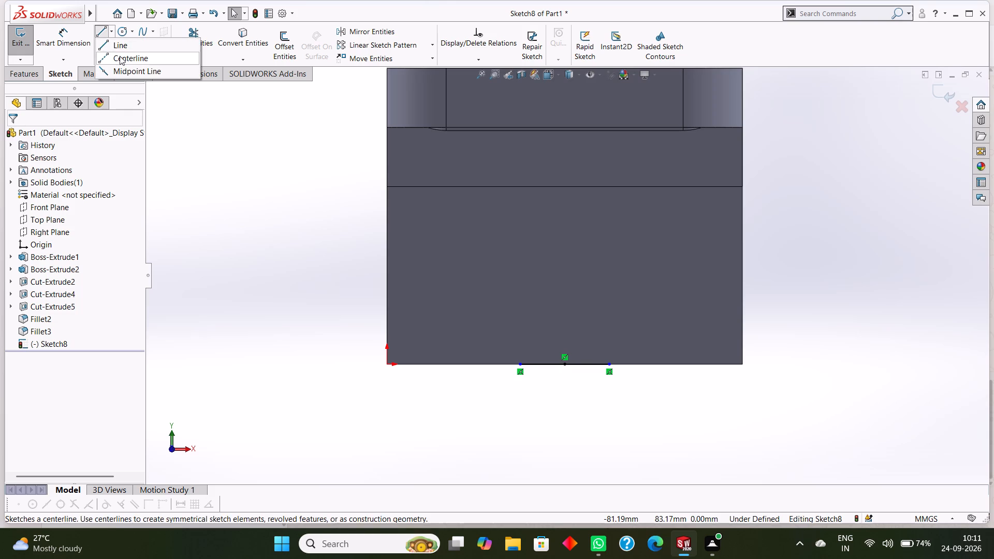
click(566, 364)
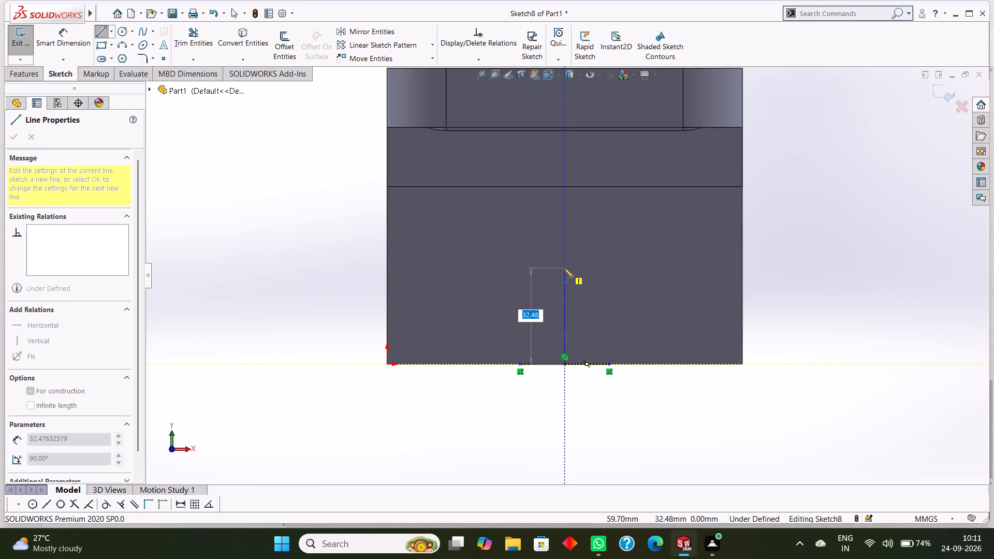
text(35)
key(Return)
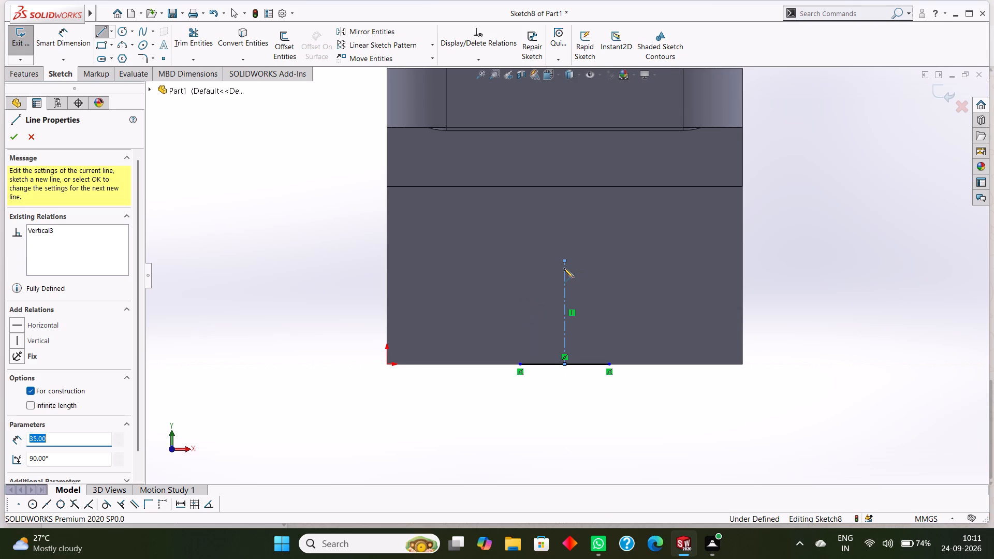
right_click(644, 233)
click(663, 238)
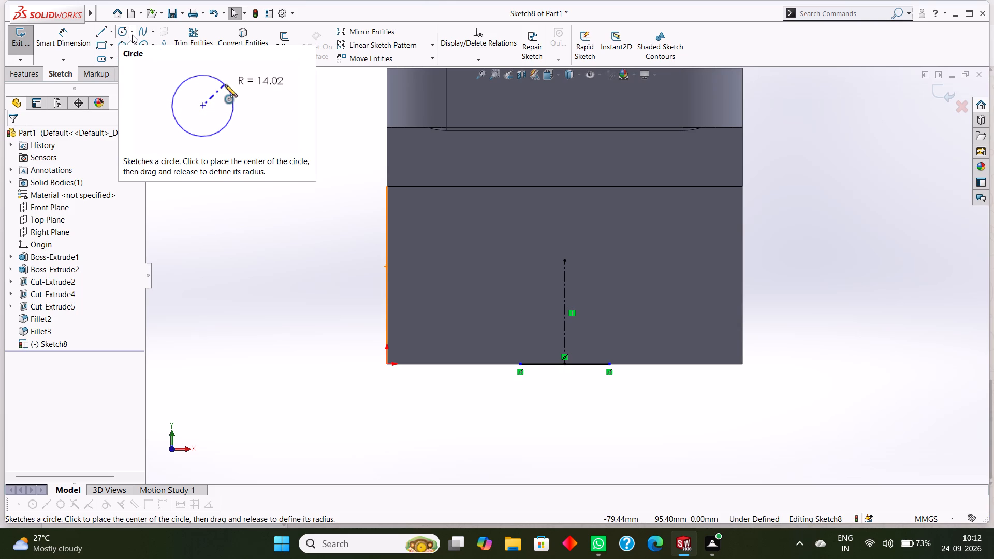
Draw a circle of 15 mm radius centred on the top end of the 35 mm vertical centerline.
click(132, 35)
click(132, 33)
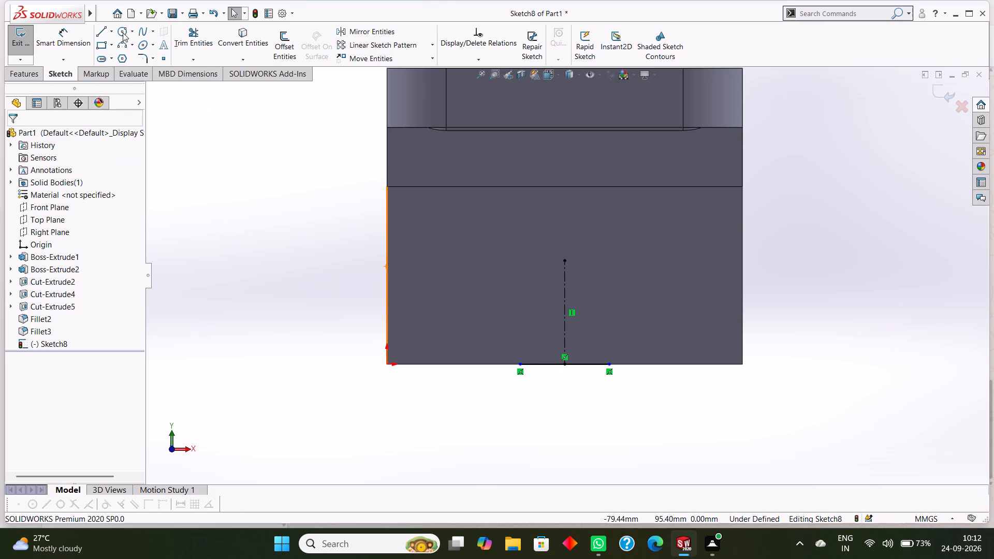
click(131, 38)
click(140, 46)
click(564, 260)
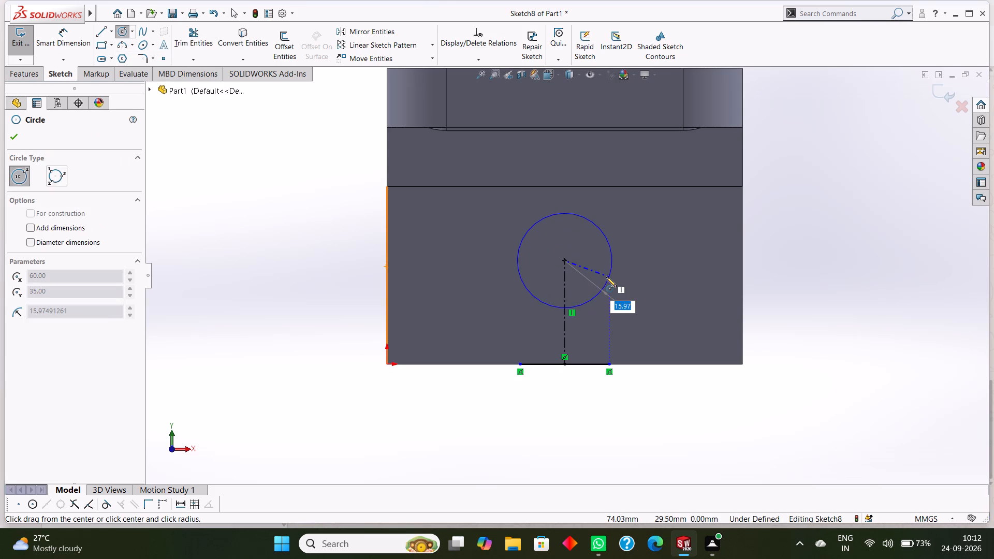
text(15)
key(Return)
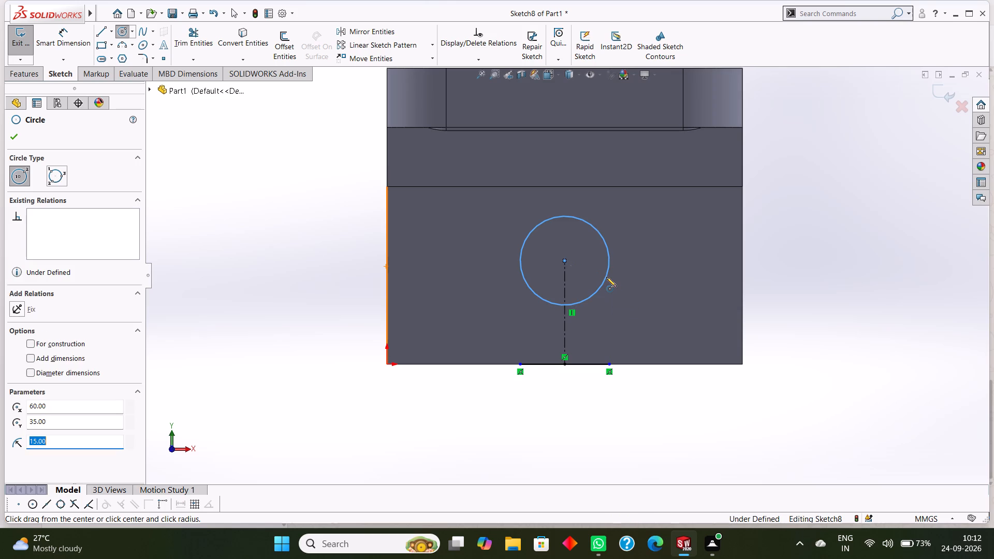
right_click(632, 258)
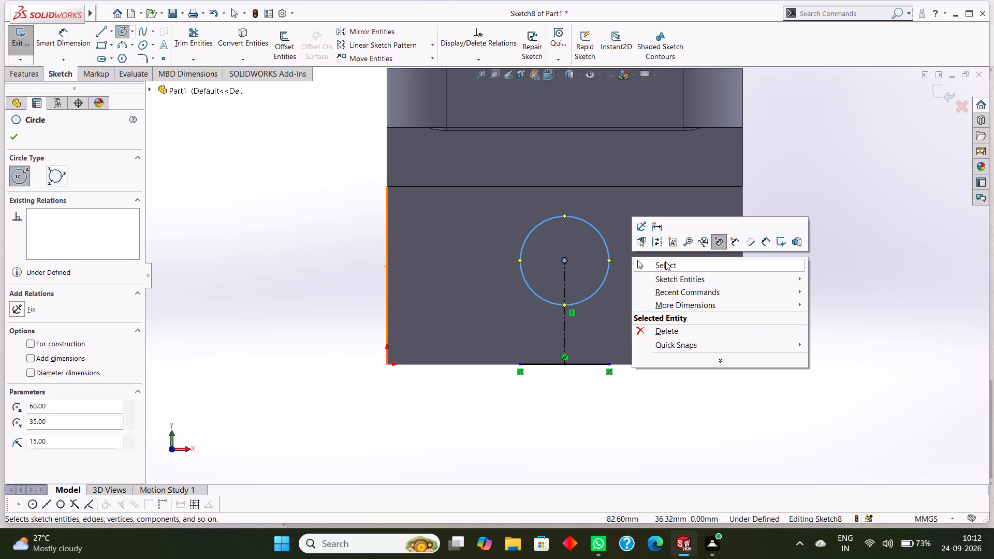
click(665, 261)
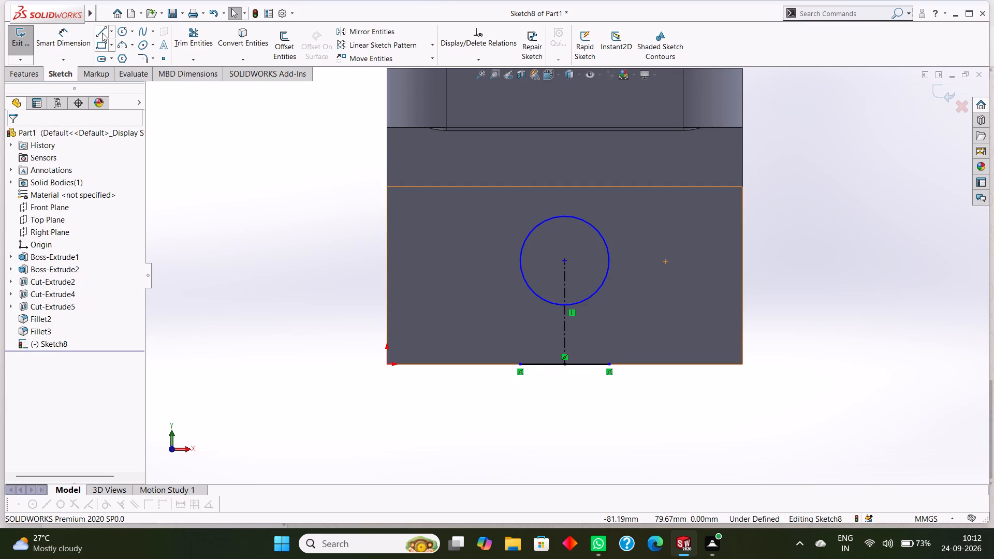
Draw two 35 mm vertical lines from the circle's left and right quadrant points down to the ends of the bottom line.
click(102, 33)
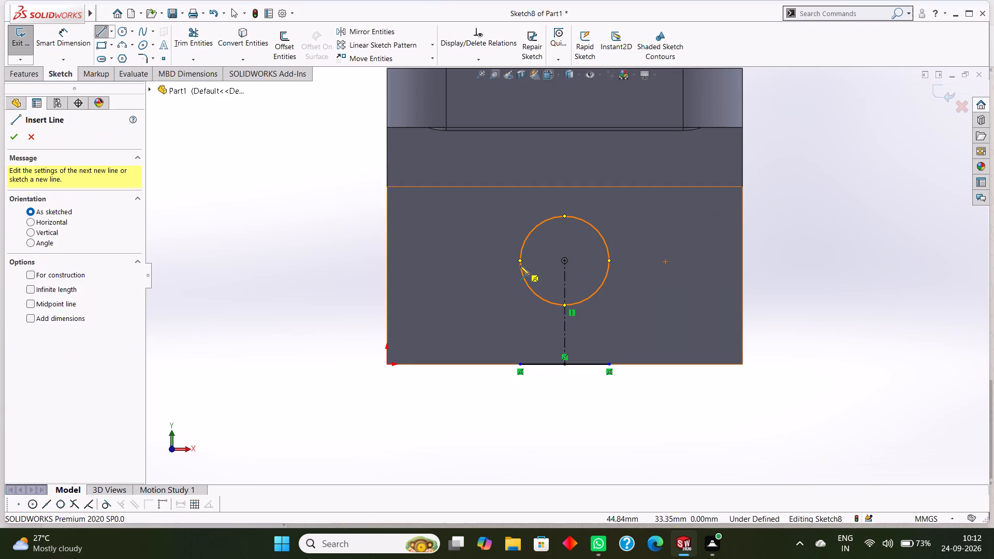
click(520, 260)
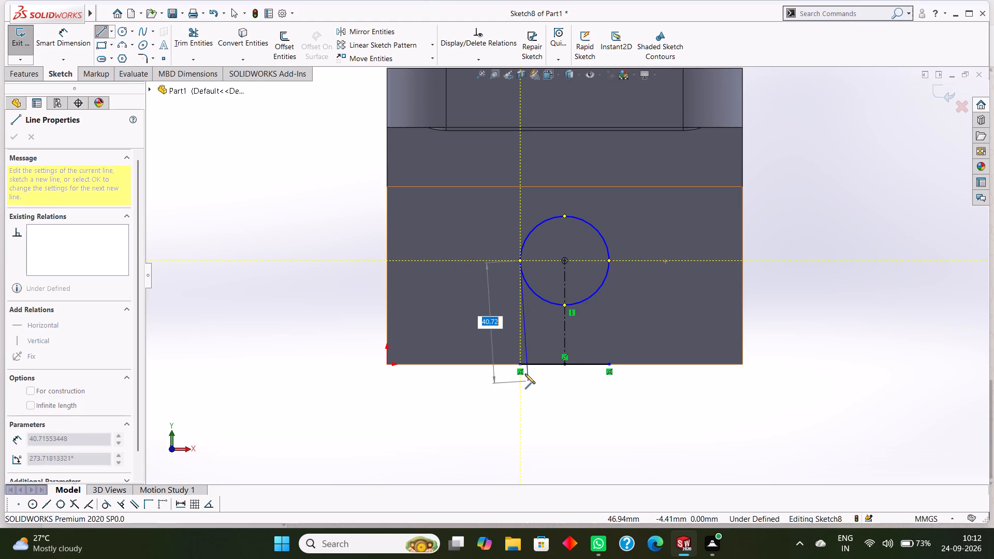
click(520, 362)
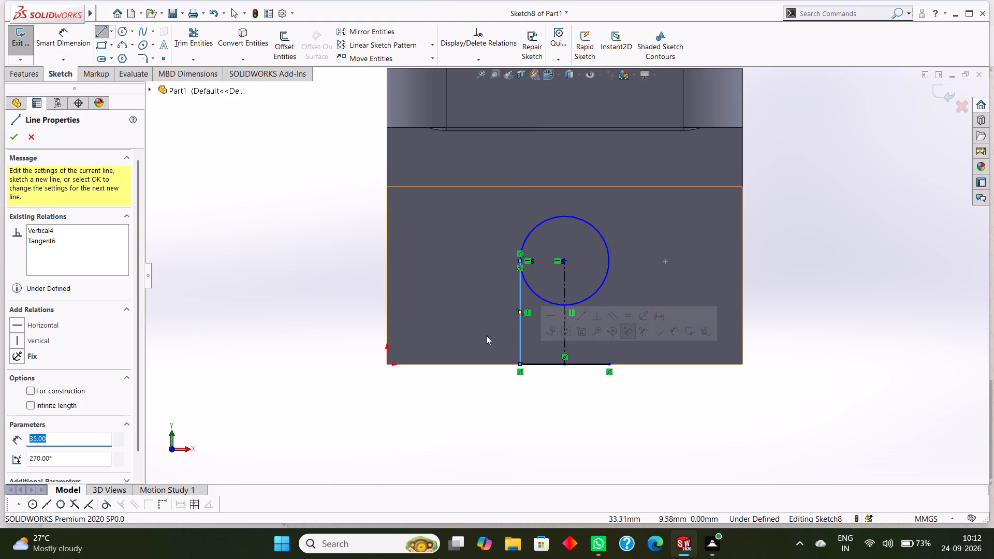
right_click(486, 335)
click(511, 339)
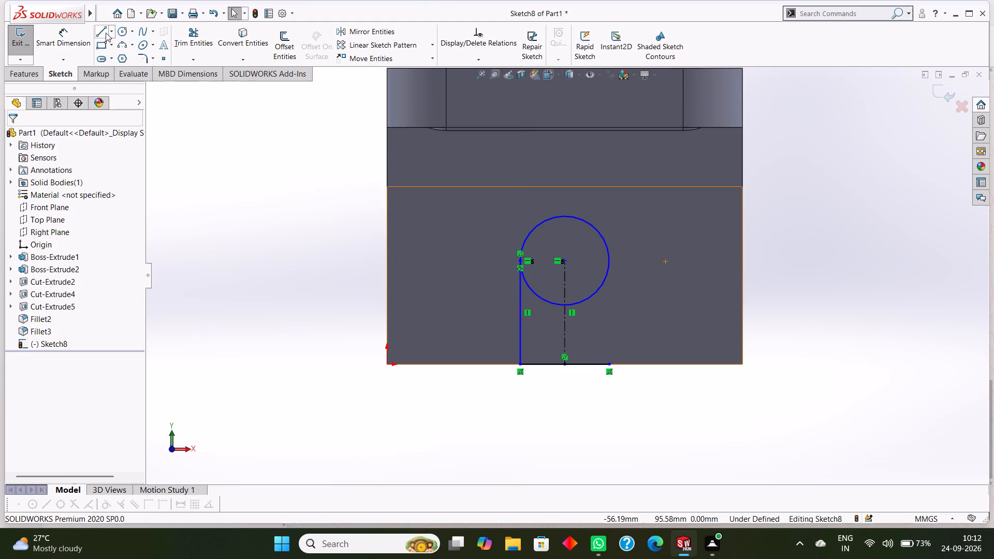
click(105, 34)
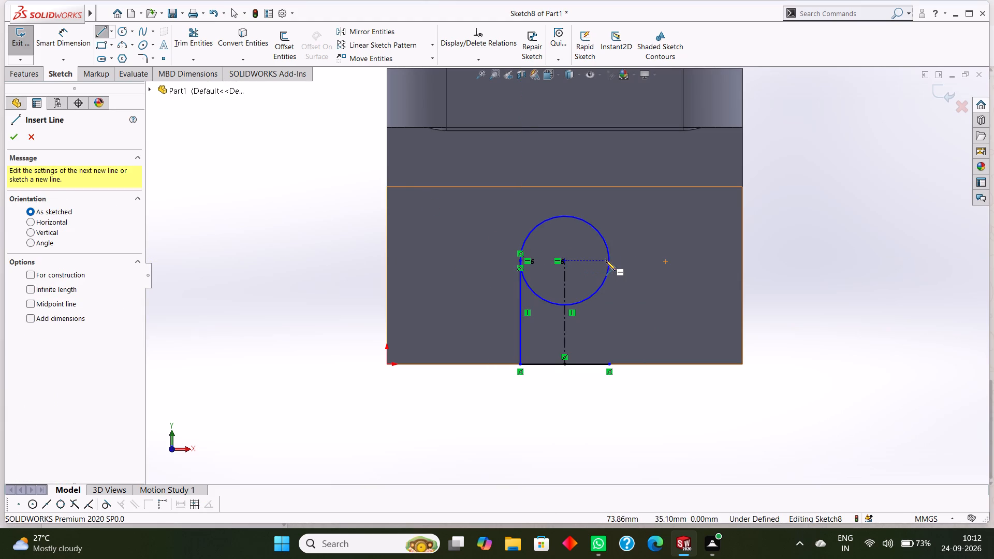
click(609, 261)
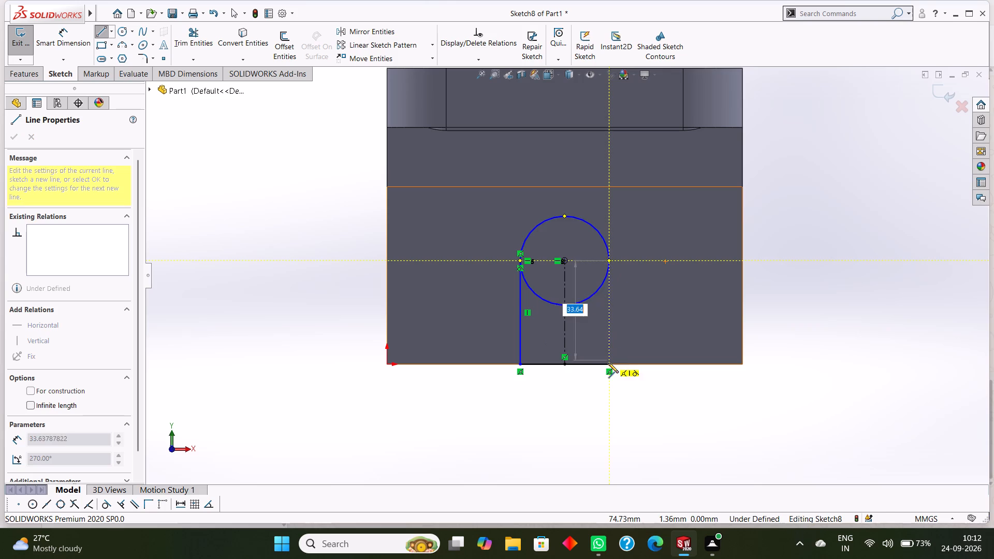
click(608, 365)
right_click(657, 399)
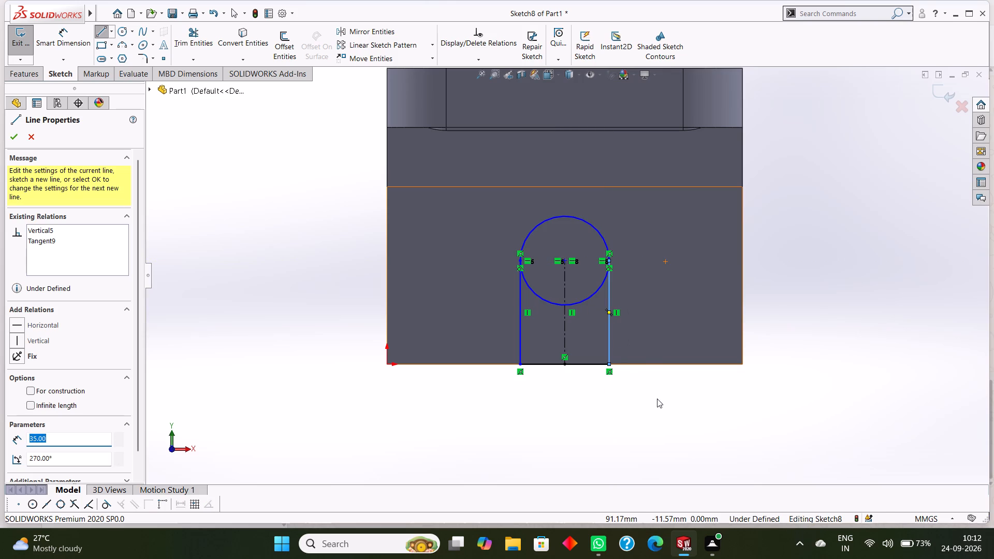
click(685, 406)
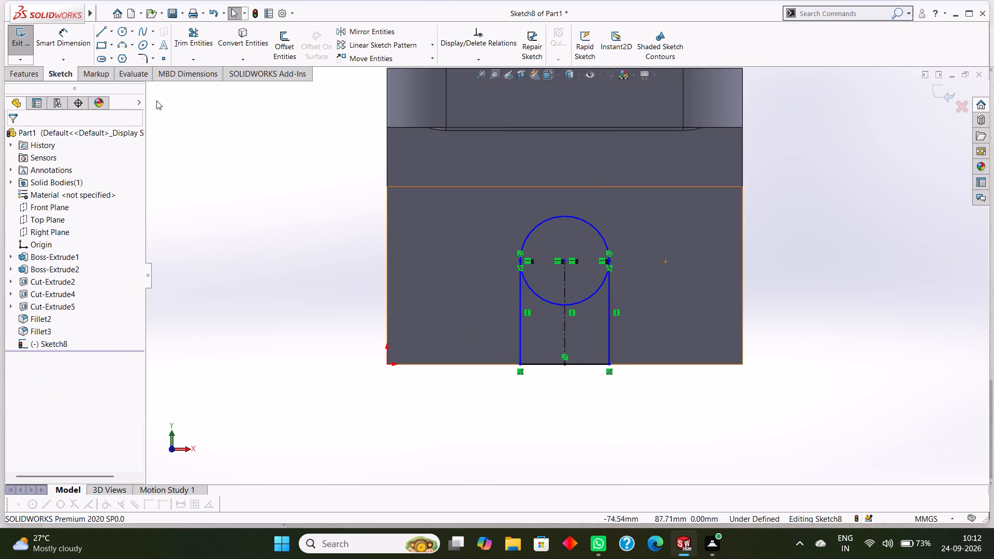
Dimension the circle's diameter with Smart Dimension.
click(68, 37)
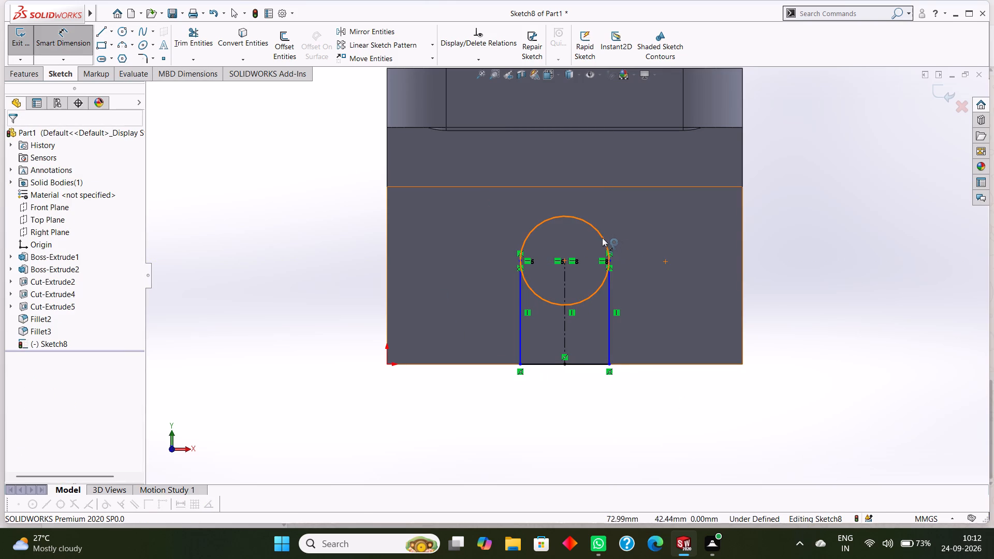
click(599, 232)
click(646, 225)
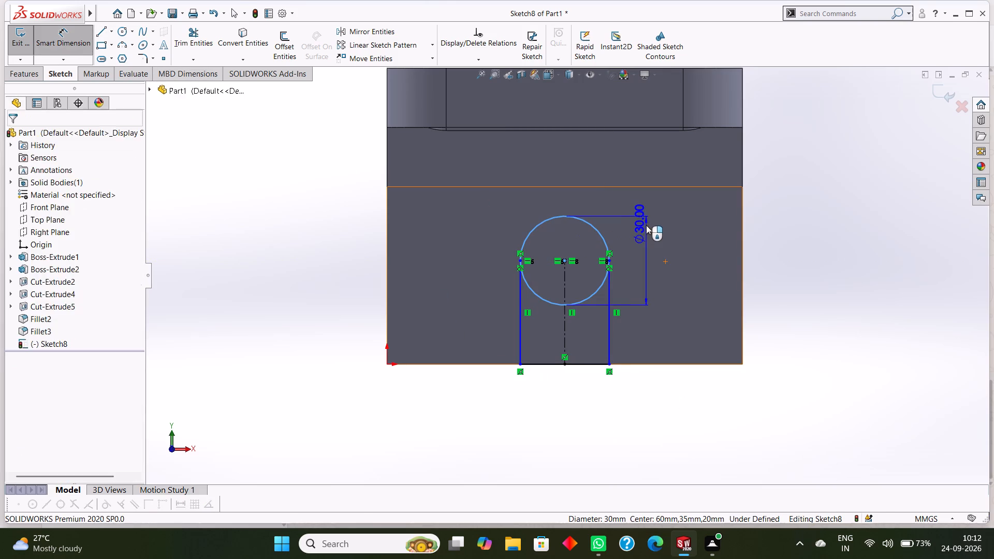
click(602, 209)
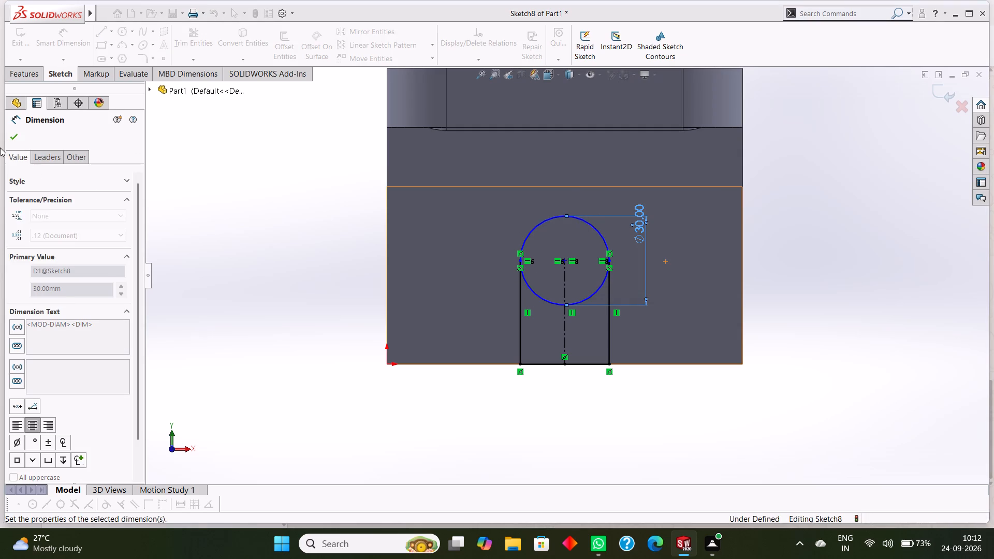
click(17, 143)
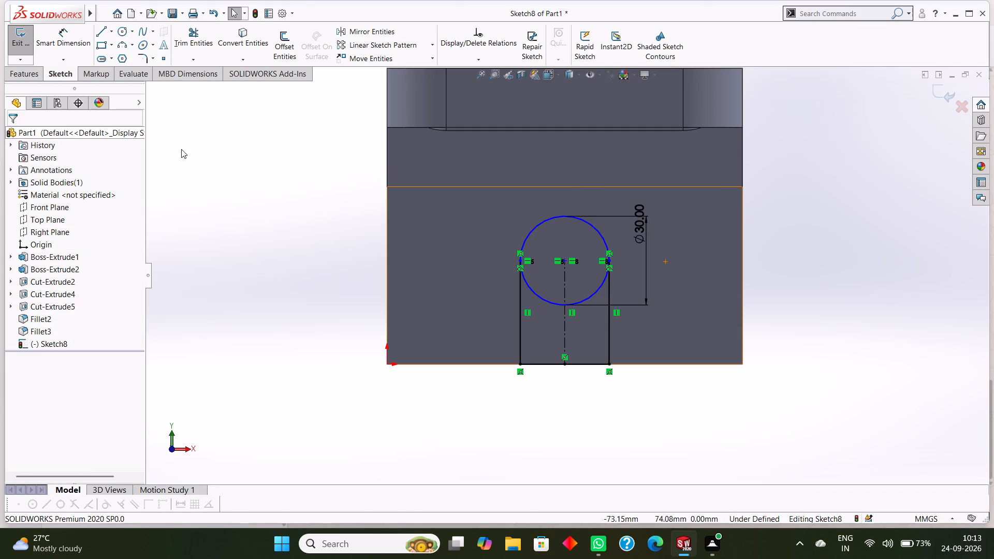
Trim away the lower half of the circle between the two vertical lines, leaving a round-topped slot profile.
click(194, 38)
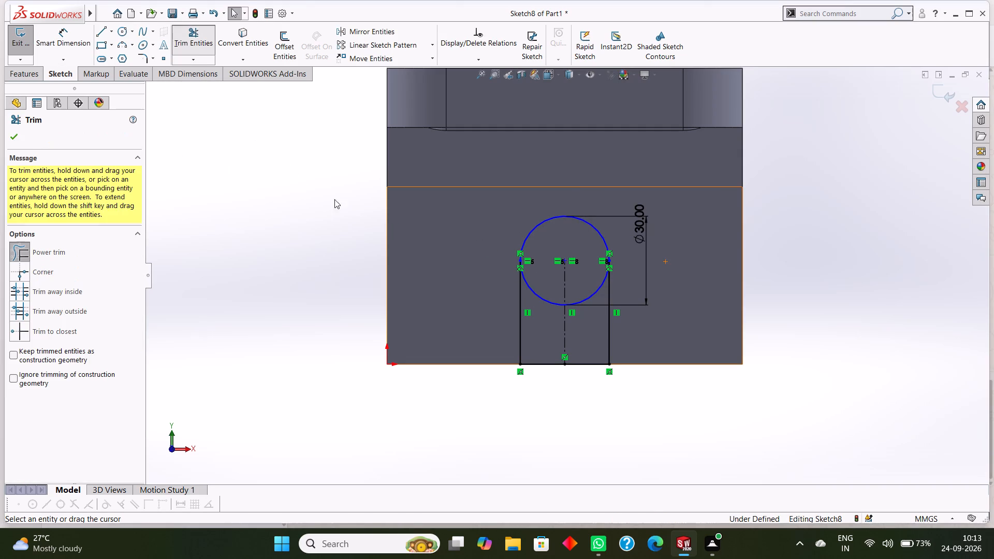
drag(537, 314, 548, 293)
drag(581, 322, 582, 298)
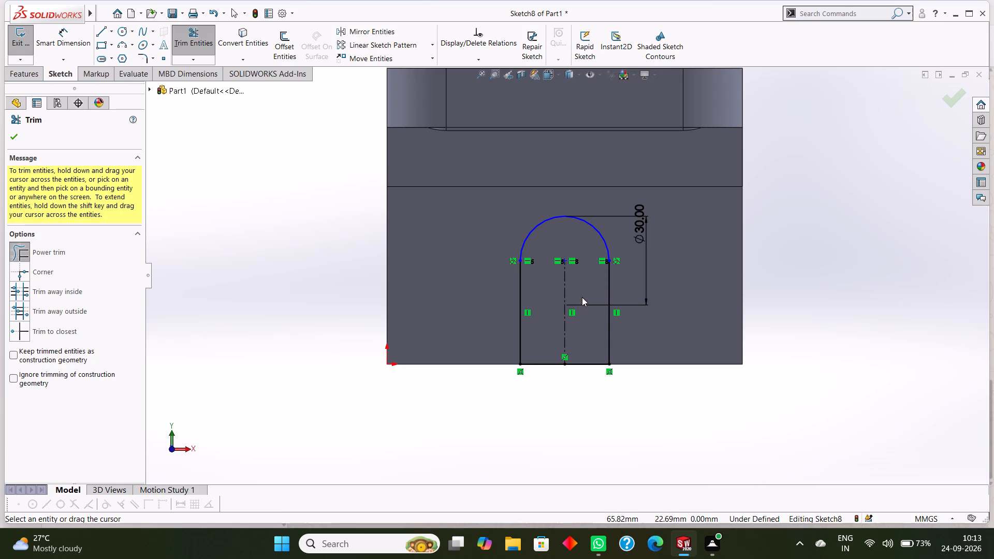
click(20, 133)
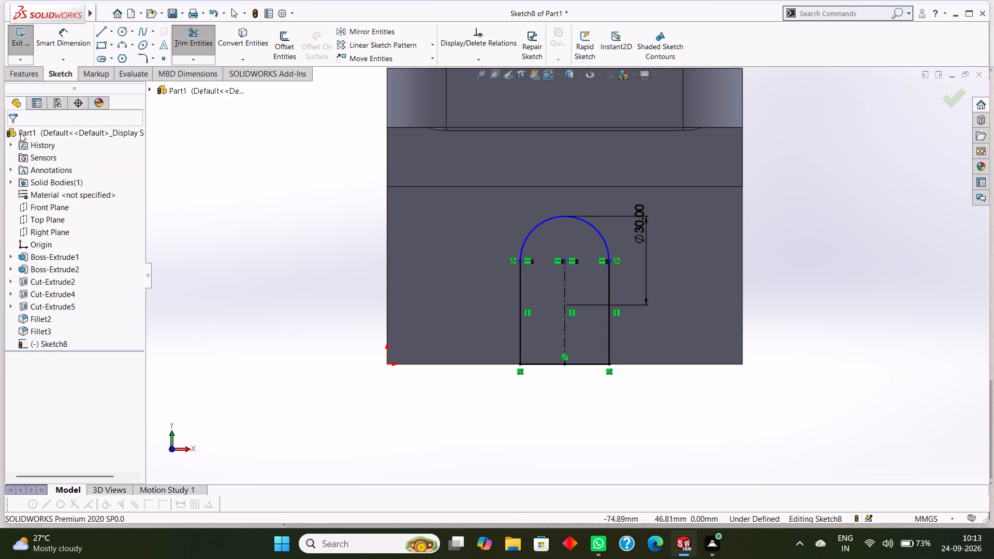
Cut-extrude the round-topped slot profile Through All, making an open slot in the base plate.
scroll(320, 243, down, 3)
scroll(322, 246, up, 4)
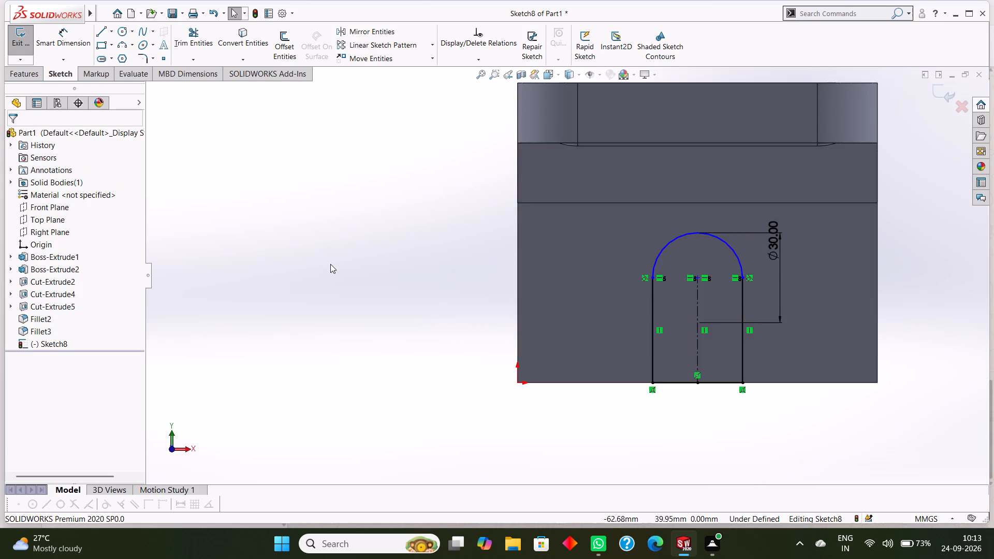
scroll(331, 264, up, 1)
scroll(713, 356, down, 2)
scroll(668, 332, down, 2)
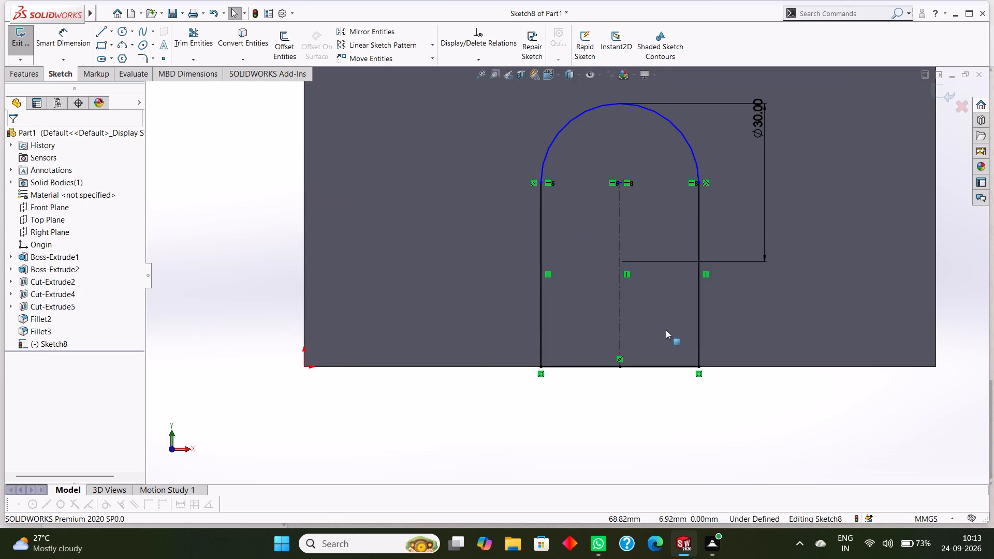
click(30, 73)
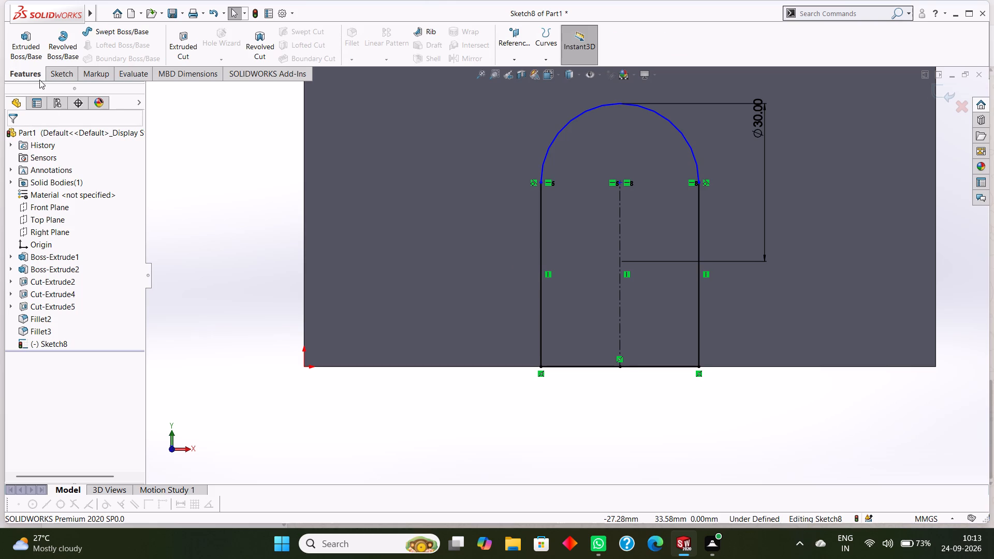
click(52, 73)
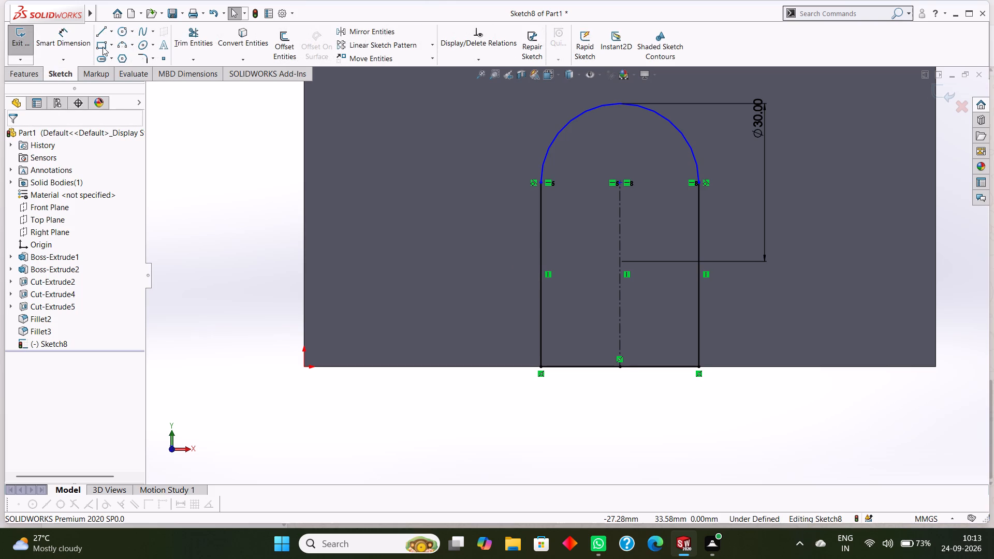
click(27, 73)
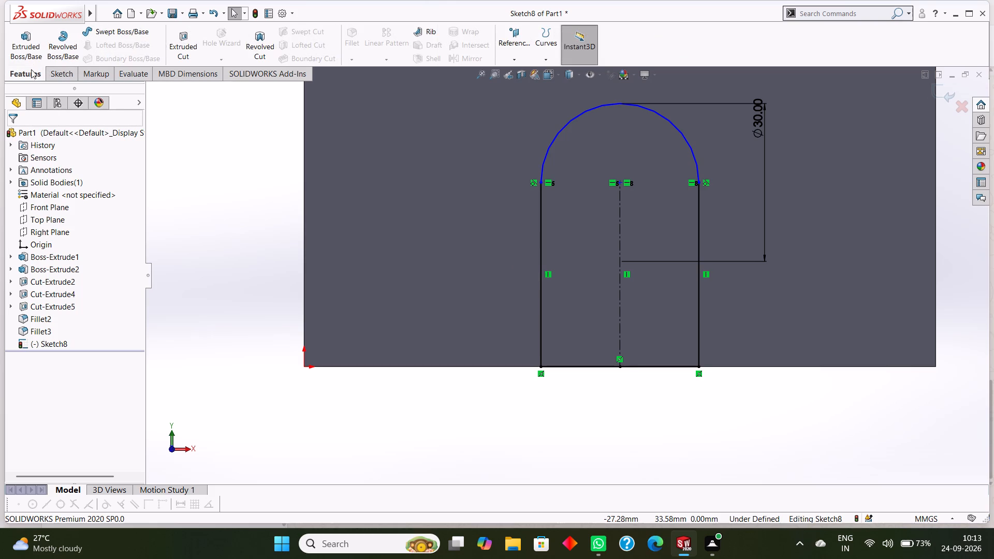
click(173, 44)
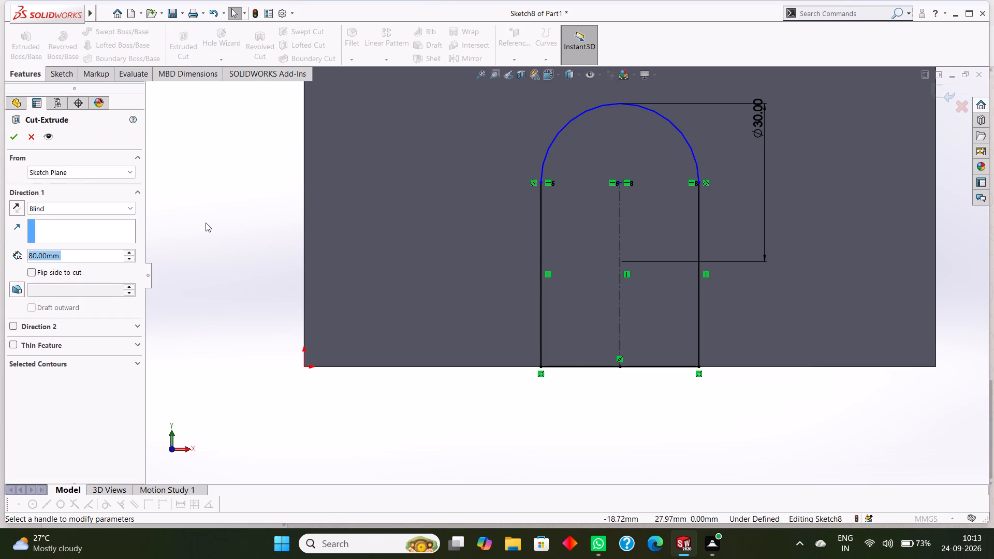
middle_drag(206, 229, 252, 188)
scroll(477, 278, up, 3)
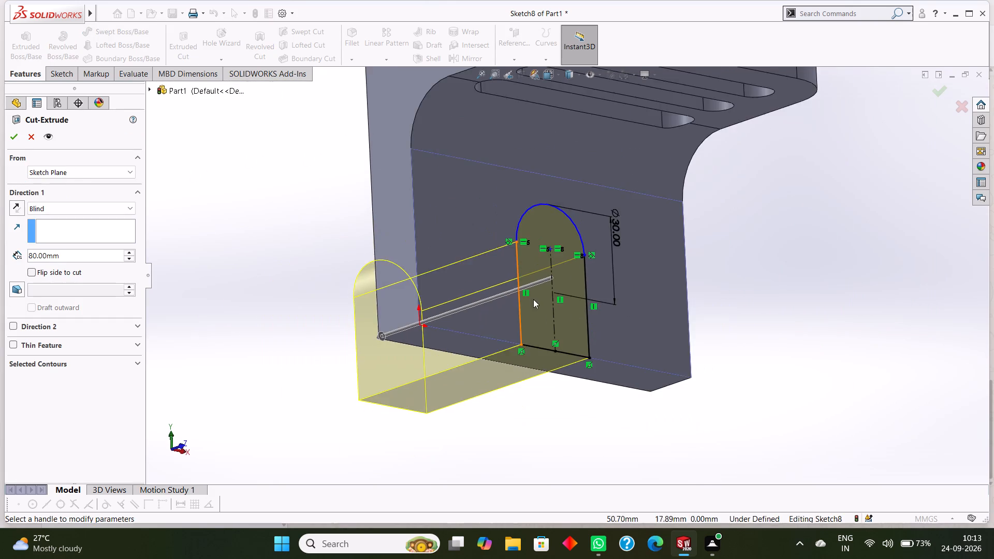
scroll(534, 300, up, 2)
middle_drag(543, 420, 523, 401)
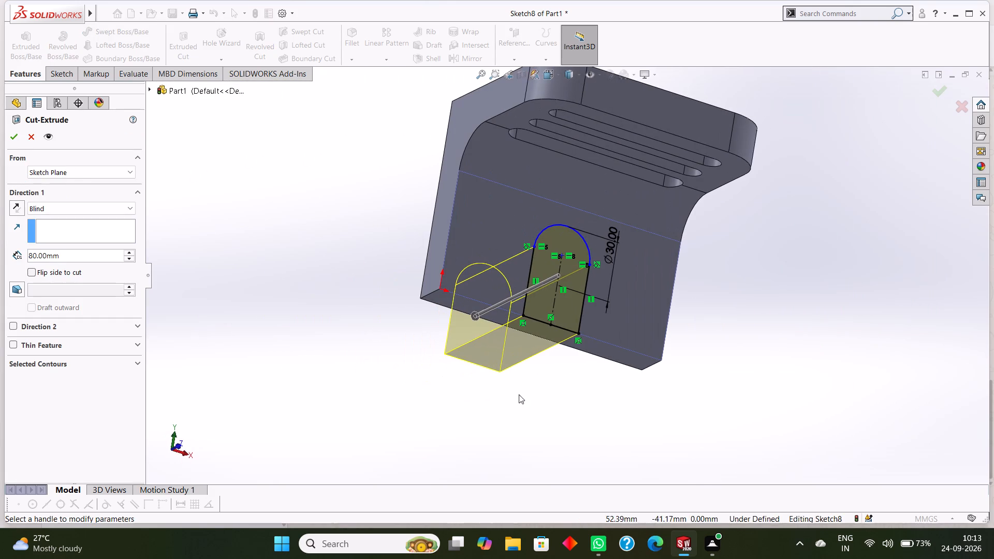
click(46, 207)
click(57, 226)
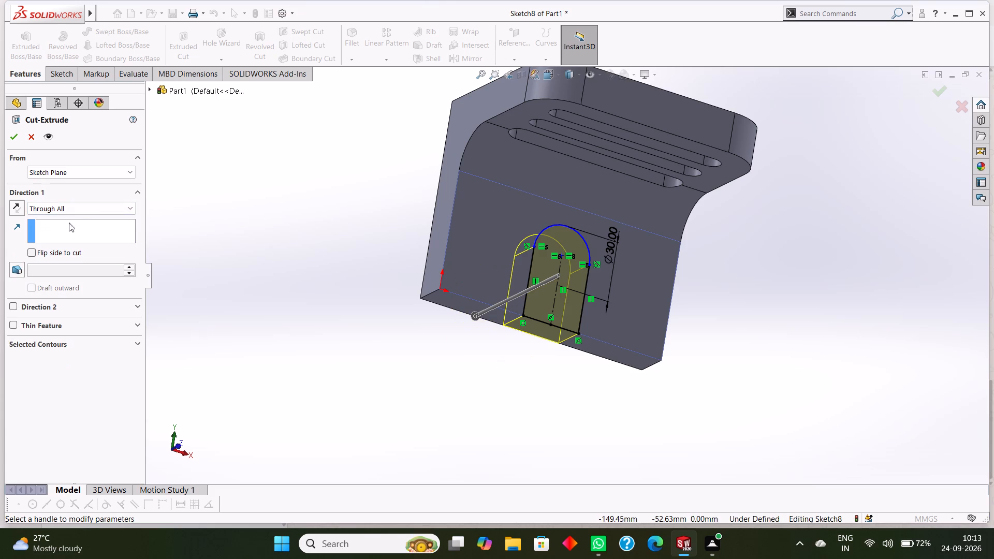
middle_drag(445, 432, 481, 339)
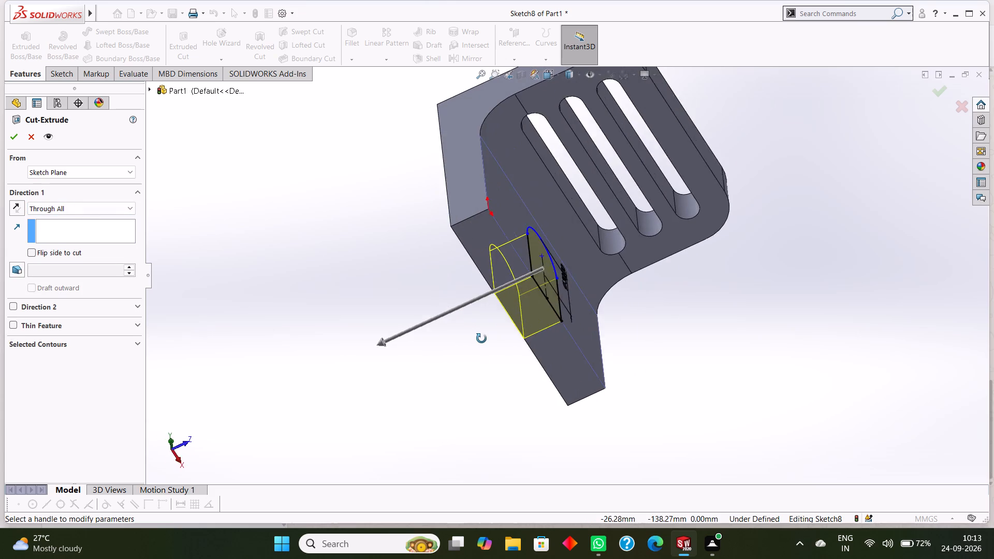
middle_drag(481, 339, 489, 342)
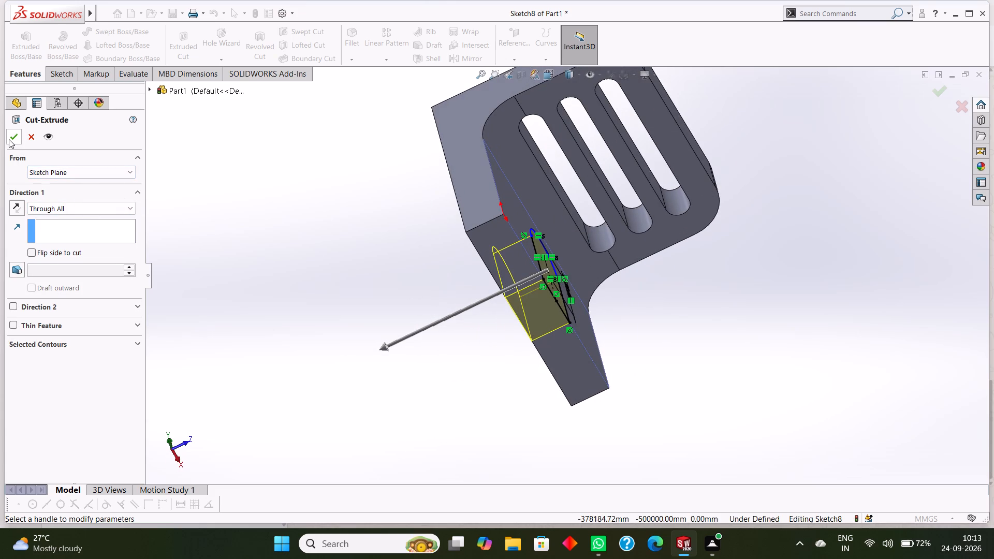
click(9, 139)
click(788, 325)
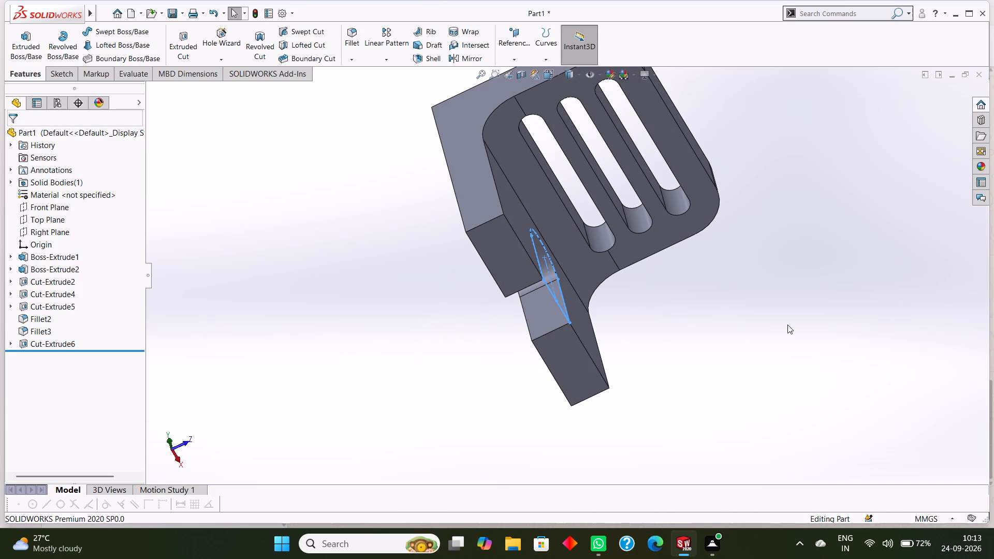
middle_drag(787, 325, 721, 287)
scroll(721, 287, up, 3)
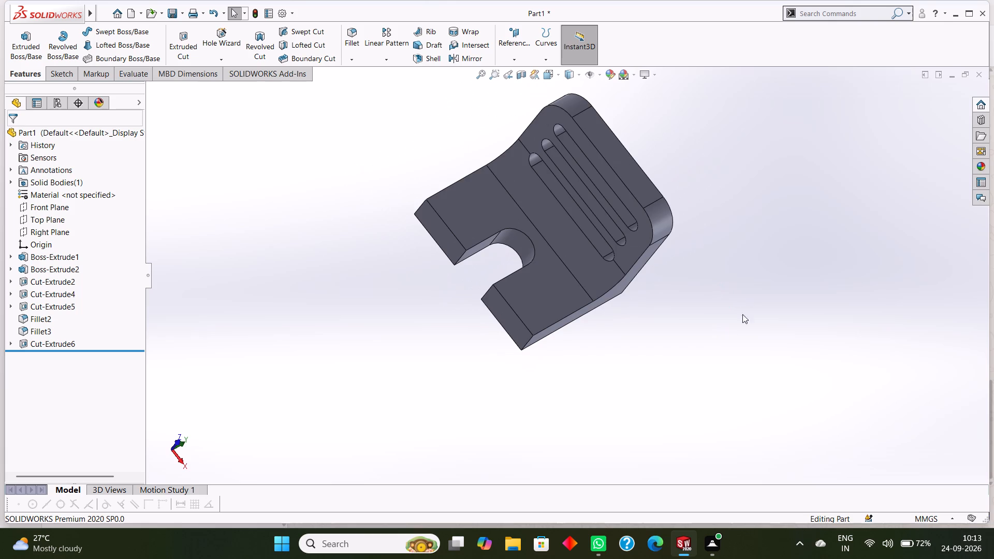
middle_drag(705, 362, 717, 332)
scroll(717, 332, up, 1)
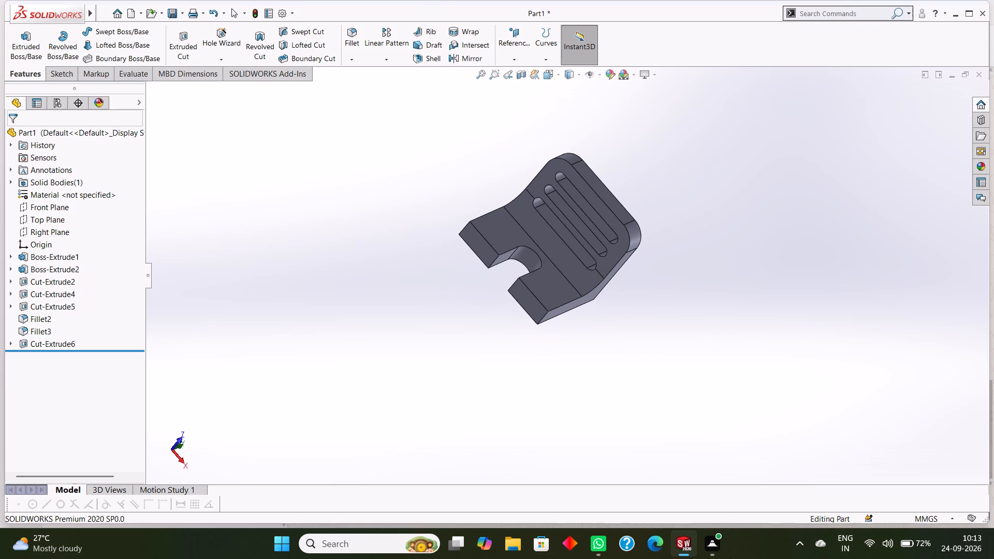
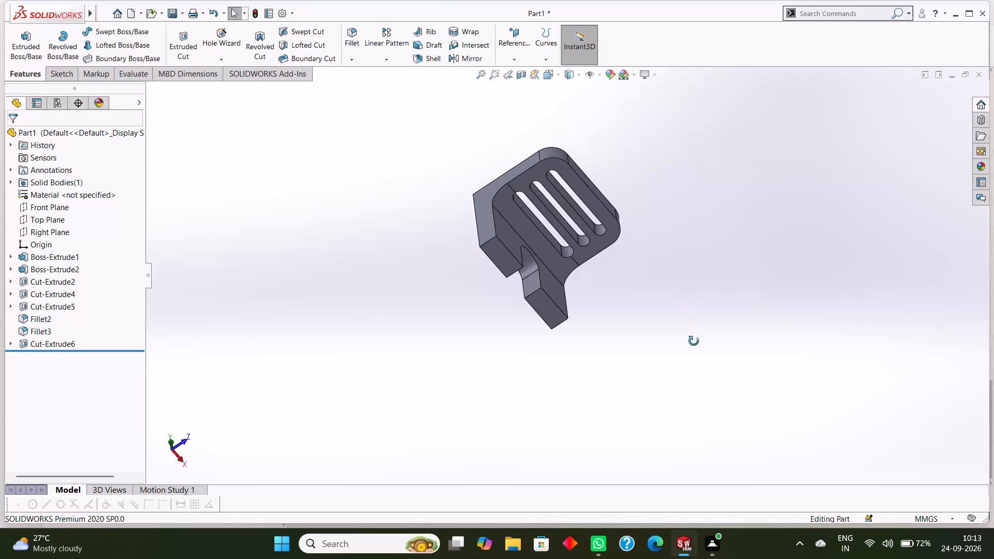
Examine the bracket from several angles, including the open slot in the base plate.
scroll(491, 187, down, 3)
scroll(516, 249, up, 3)
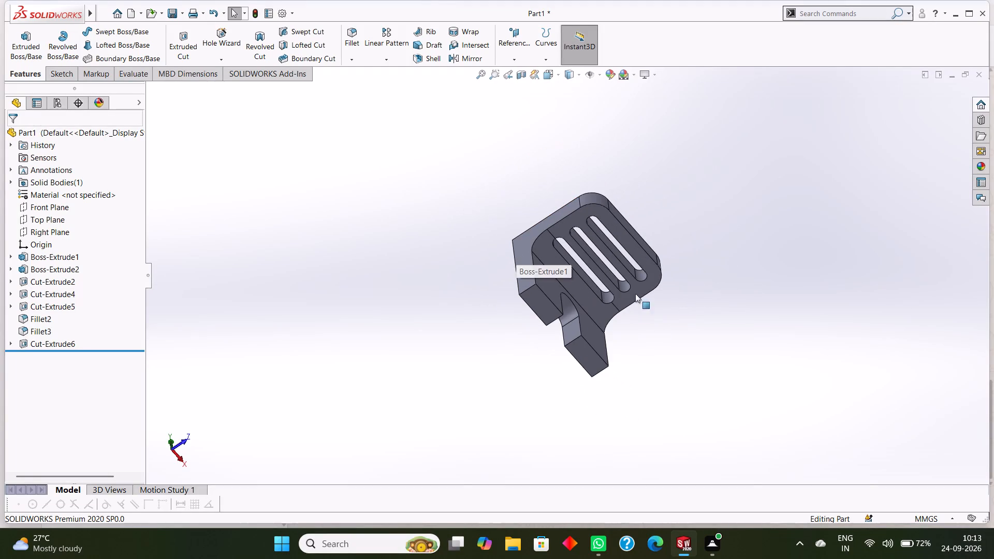
scroll(720, 295, up, 3)
scroll(721, 280, down, 3)
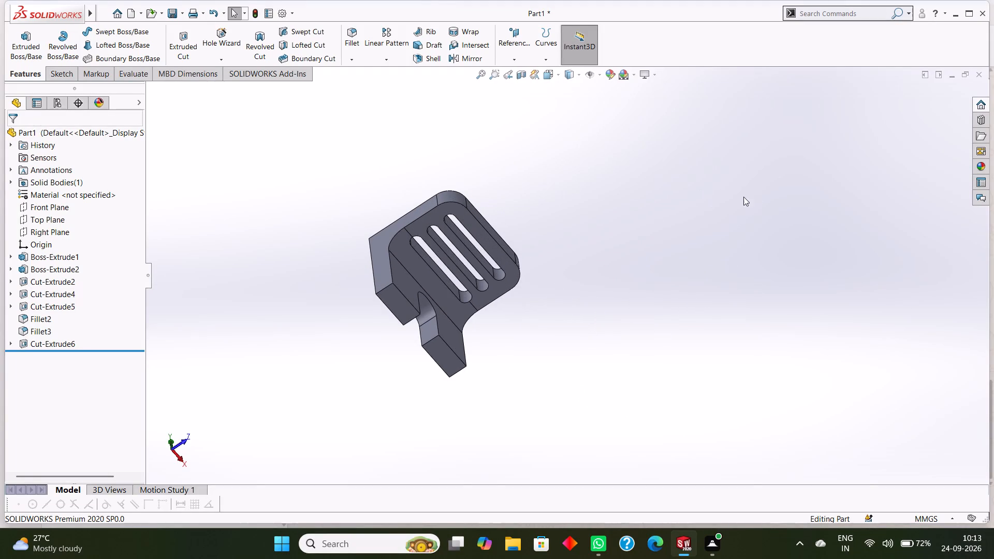
middle_drag(623, 289, 567, 220)
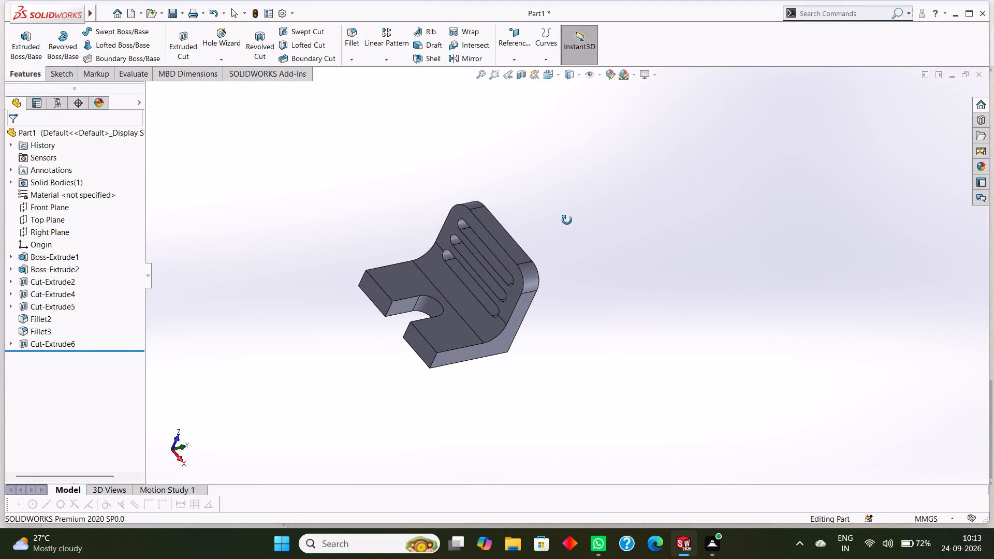
middle_drag(567, 220, 580, 197)
scroll(399, 277, down, 4)
scroll(431, 278, up, 4)
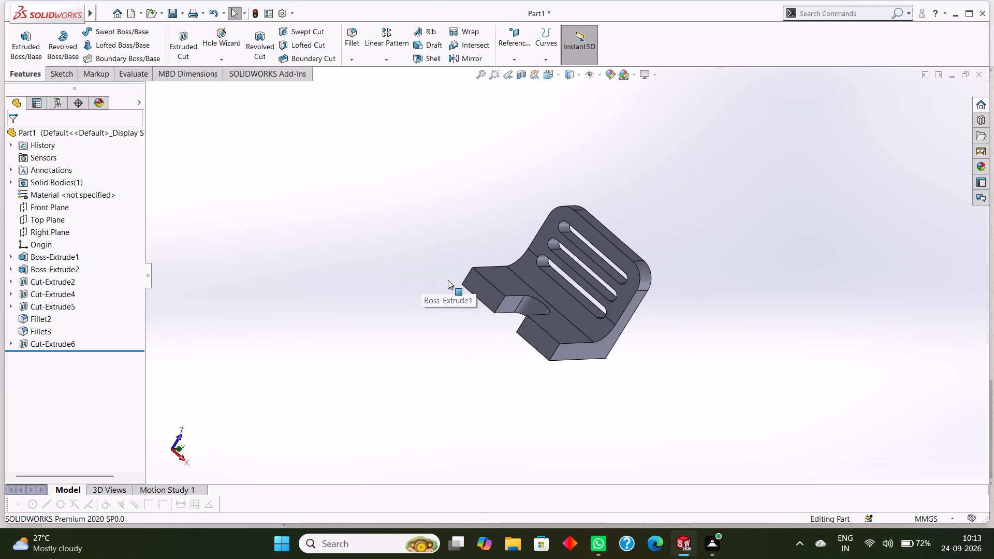
middle_drag(448, 280, 434, 318)
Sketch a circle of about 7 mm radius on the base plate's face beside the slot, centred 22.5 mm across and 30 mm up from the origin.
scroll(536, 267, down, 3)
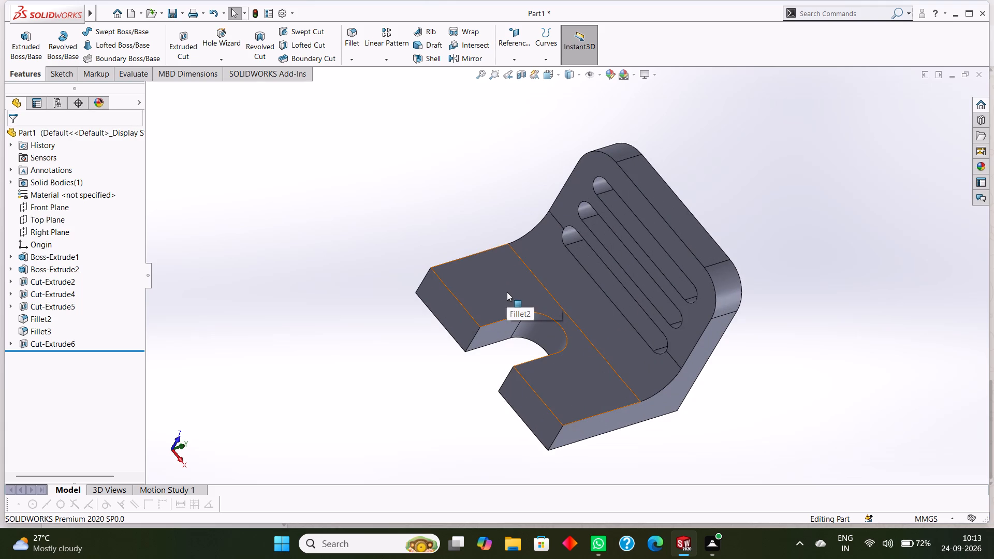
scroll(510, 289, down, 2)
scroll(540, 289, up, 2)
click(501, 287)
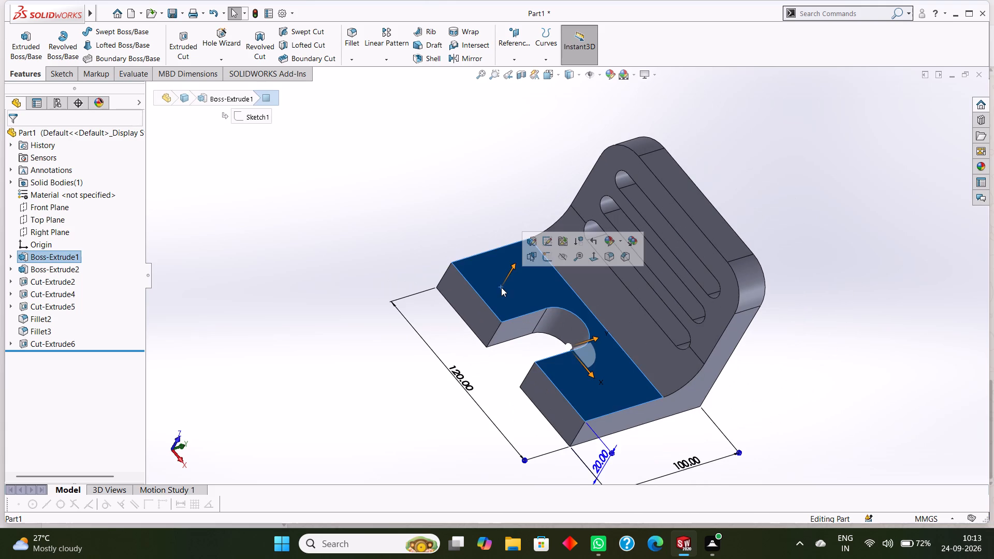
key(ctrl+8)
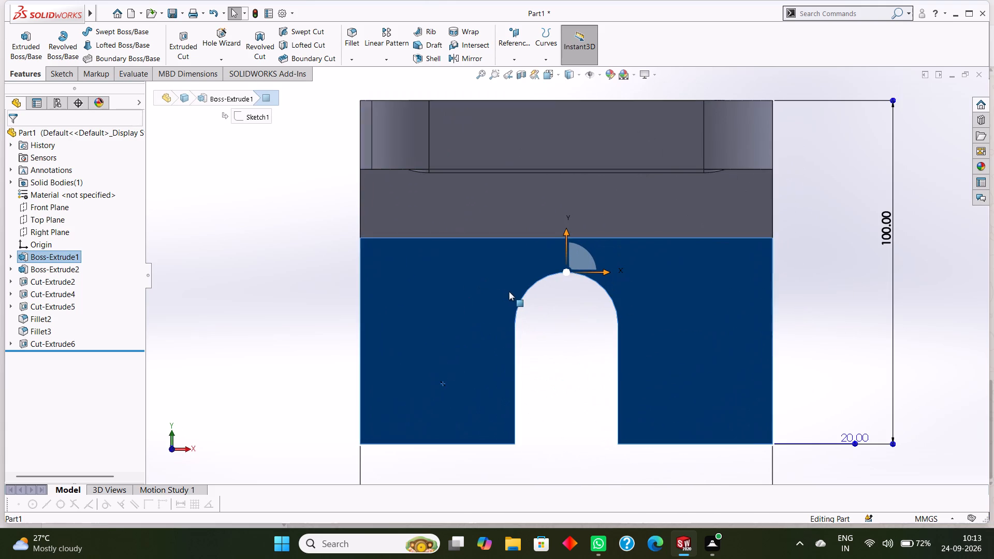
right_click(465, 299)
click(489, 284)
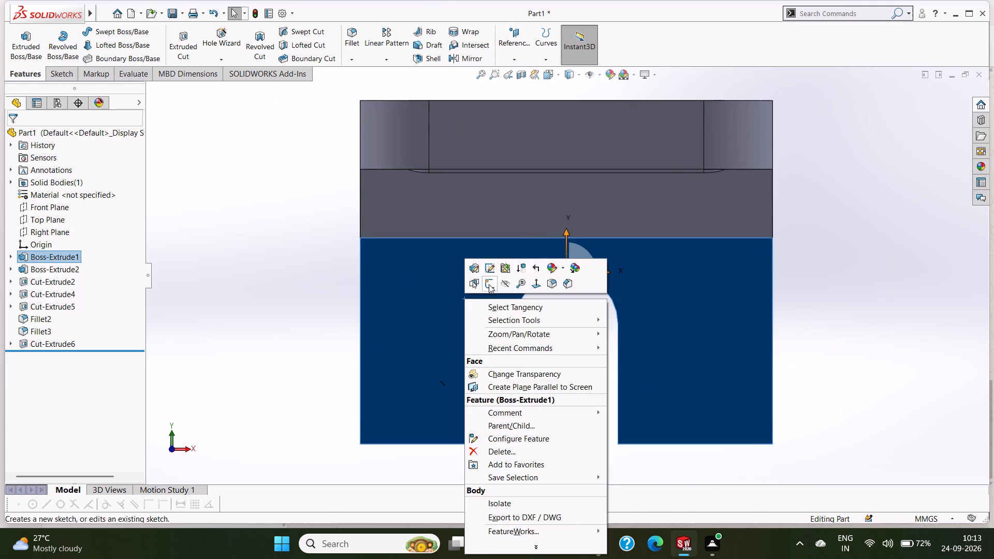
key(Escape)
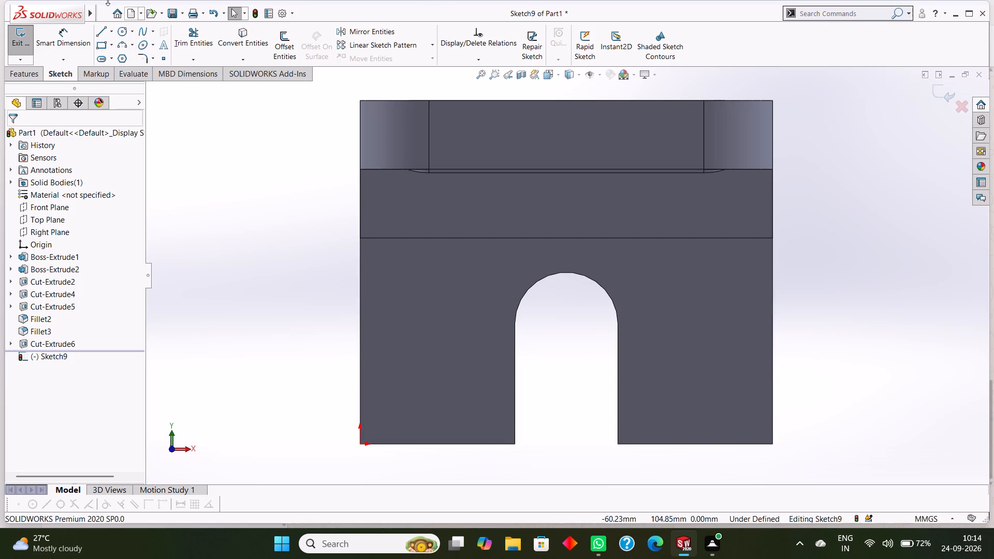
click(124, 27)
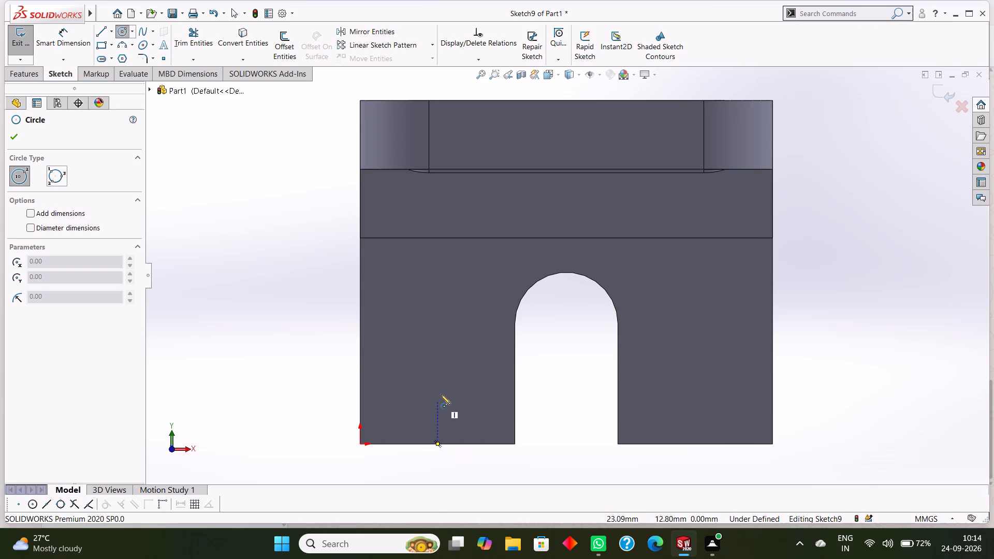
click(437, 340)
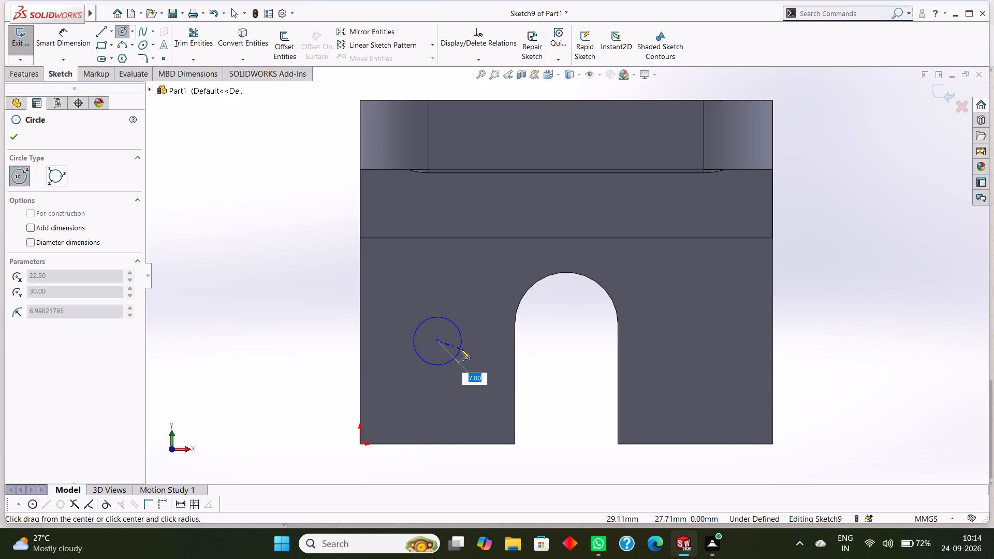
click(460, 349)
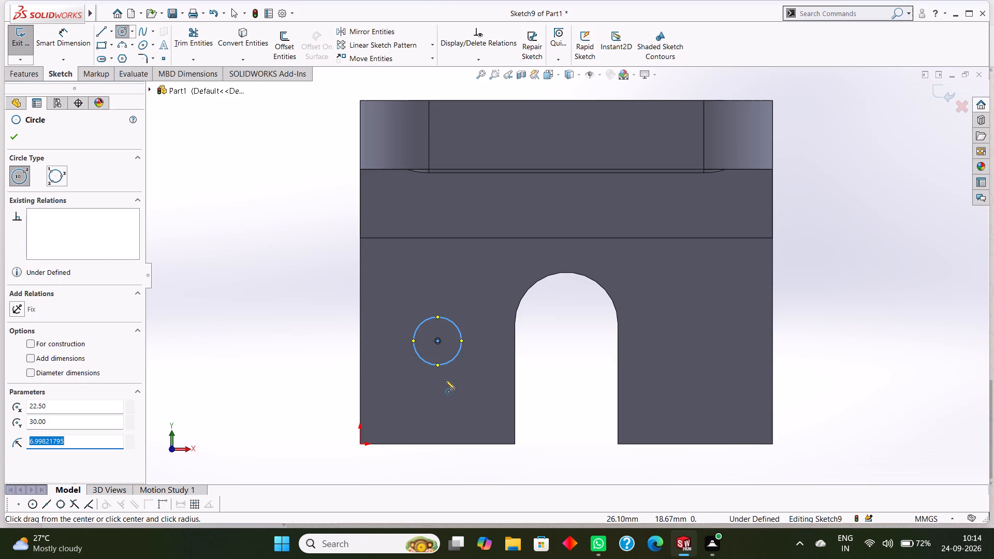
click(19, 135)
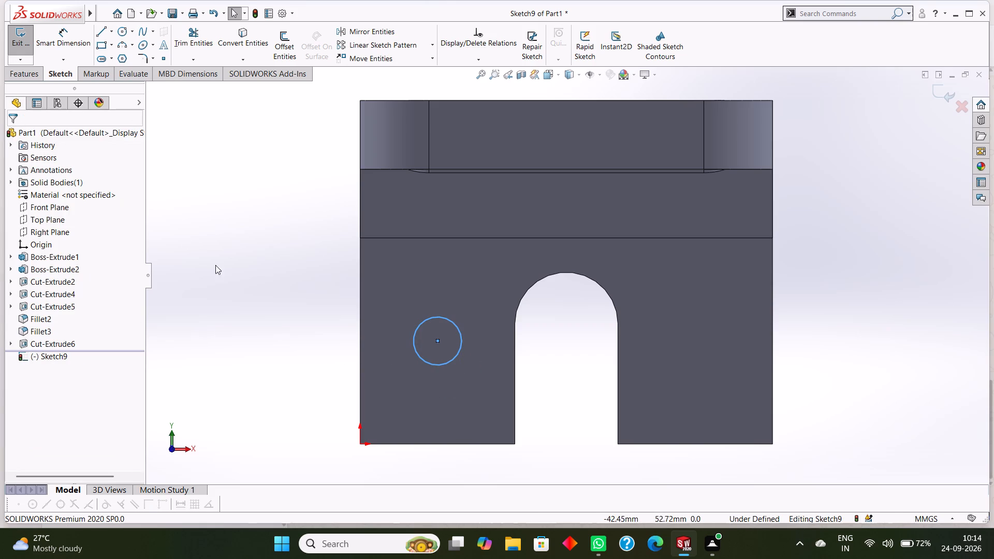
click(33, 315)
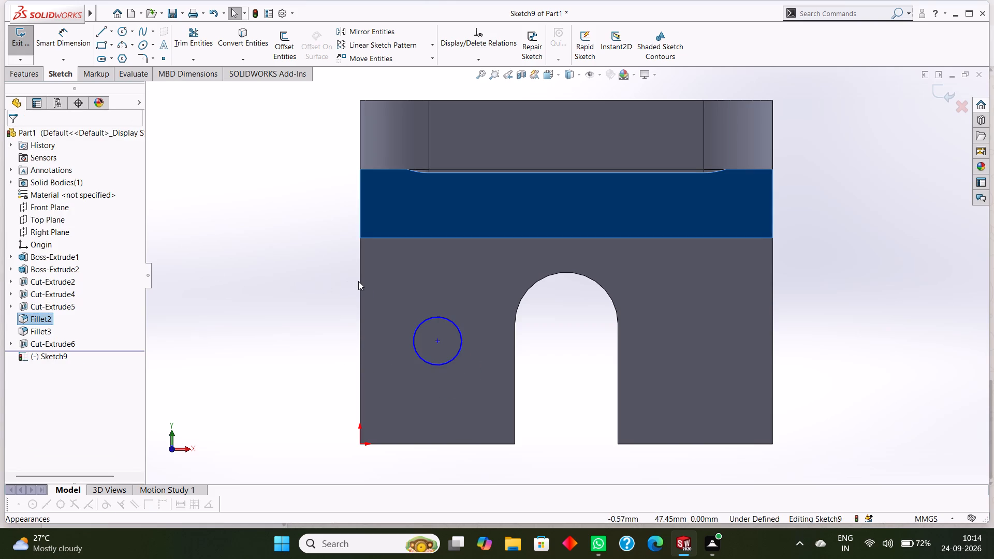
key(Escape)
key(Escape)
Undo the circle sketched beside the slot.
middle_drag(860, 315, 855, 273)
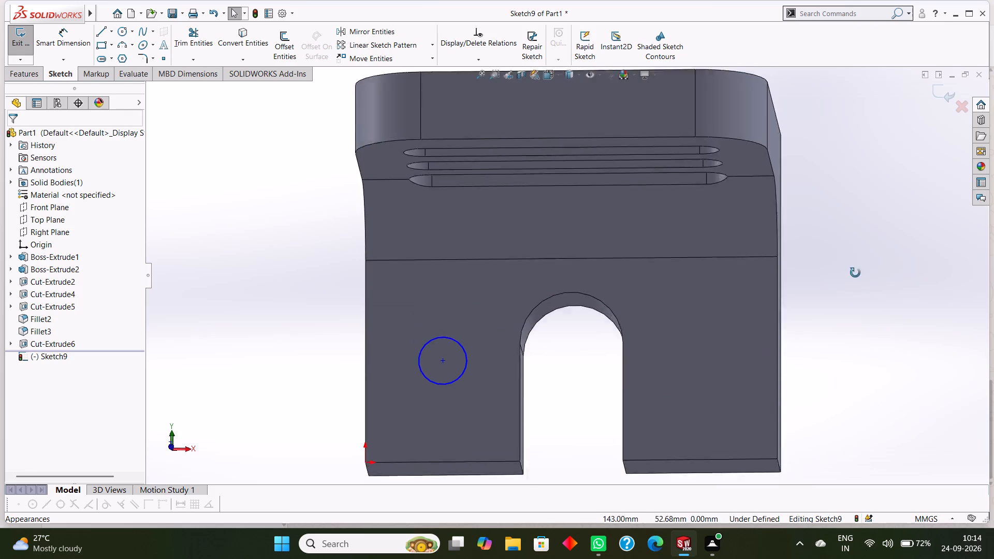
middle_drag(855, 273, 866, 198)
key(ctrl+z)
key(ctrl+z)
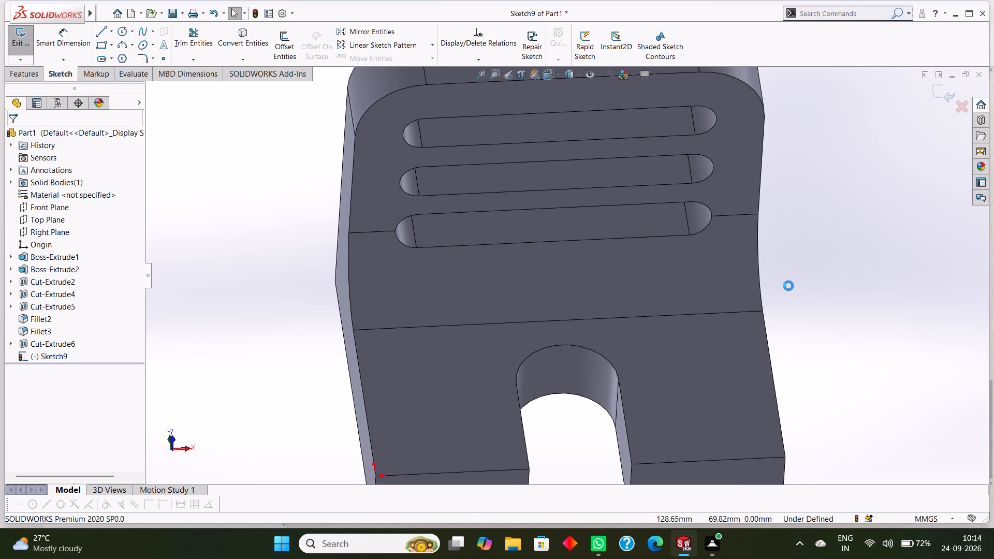
Undo the slot's cut-extrude along with the circle's trim and diameter dimension in its sketch.
key(ctrl+z)
key(ctrl+z)
key(ctrl+z)
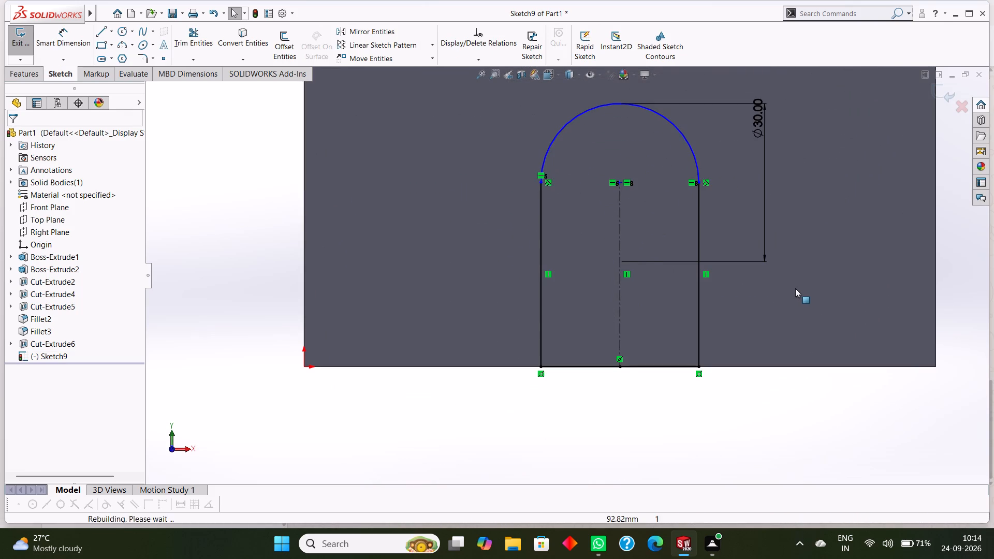
key(ctrl+z)
key(ctrl+z)
key(ctrl+z)
key(ctrl+z)
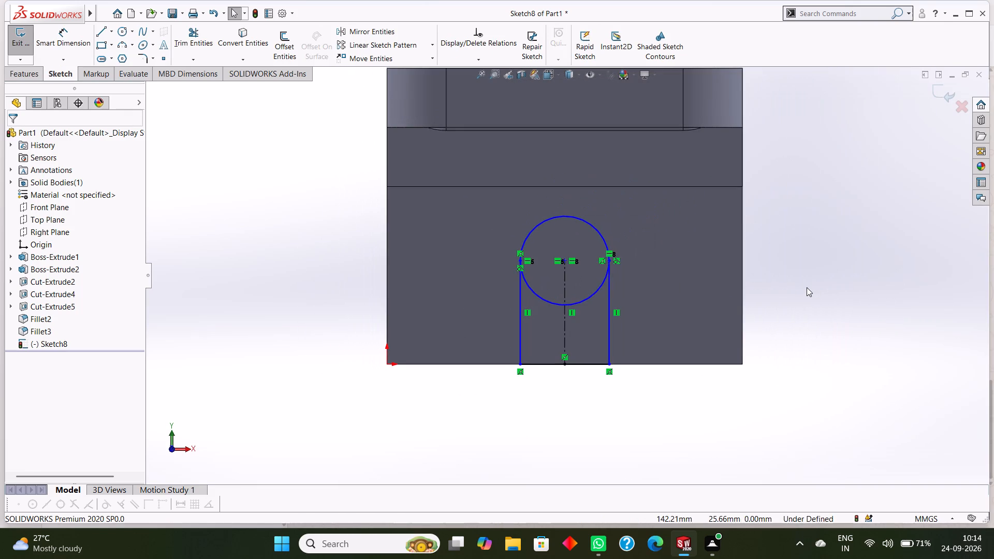
Undo the slot sketch's vertical lines, circle and bottom line, back to the horizontal and vertical construction lines.
key(ctrl+z)
key(ctrl+z)
key(ctrl+z)
key(ctrl+z)
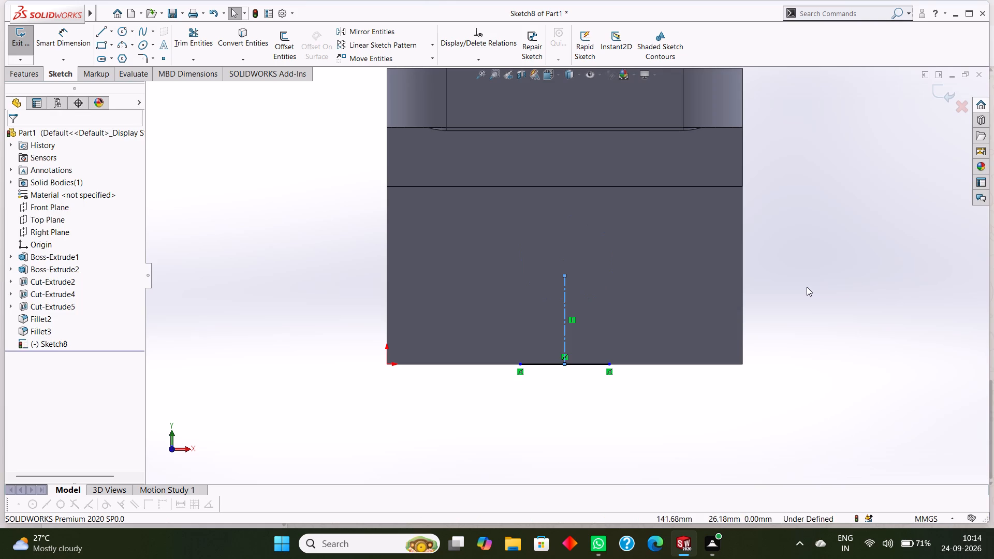
key(ctrl+z)
key(ctrl+z)
key(ctrl+z)
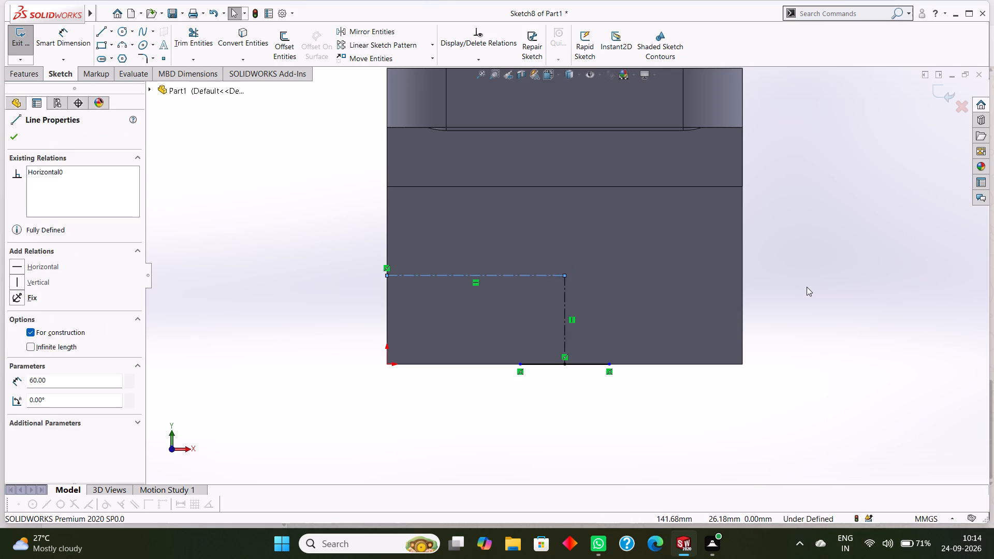
key(ctrl+z)
key(ctrl+z)
key(ctrl+z)
key(ctrl+z)
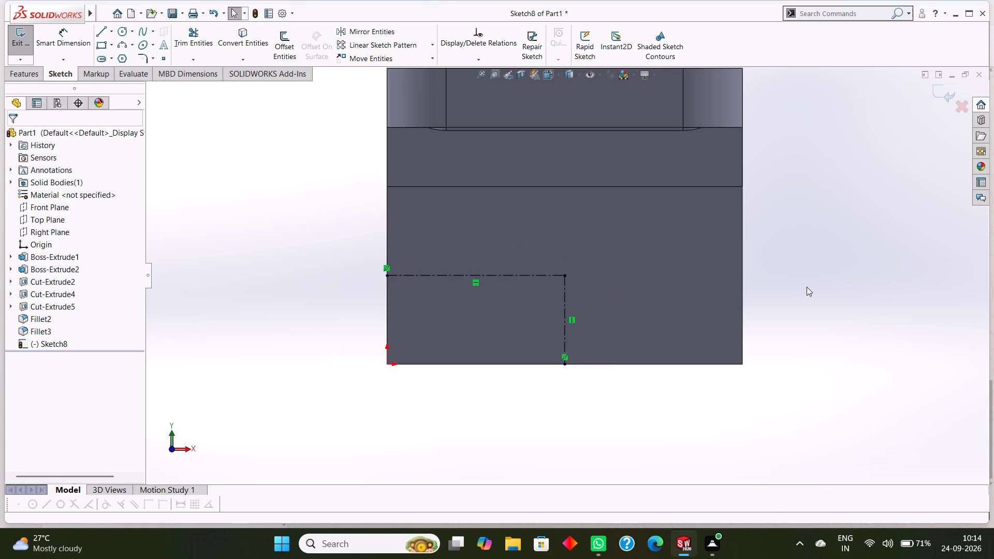
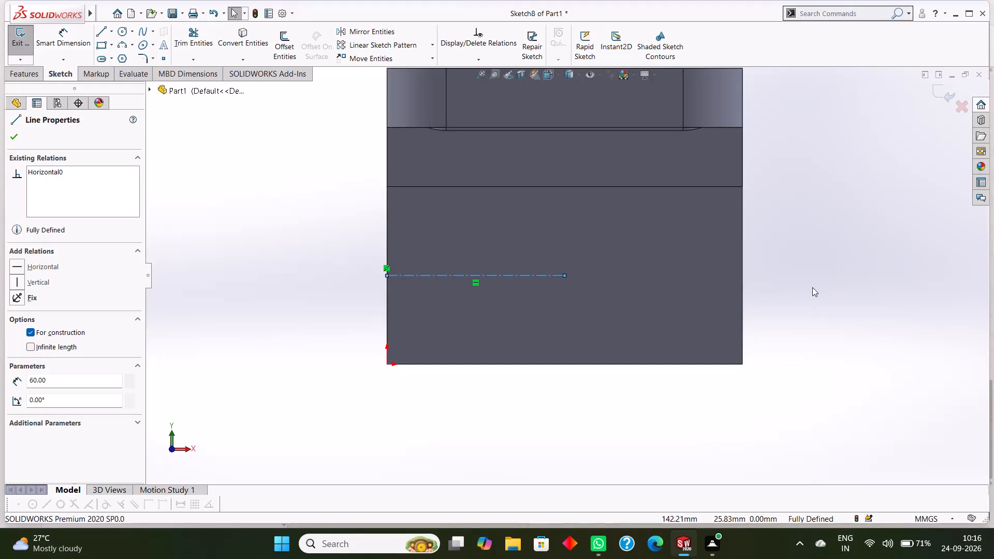
Undo the slot sketch's remaining construction lines, the sketch itself and the bracket's two fillets.
key(ctrl+z)
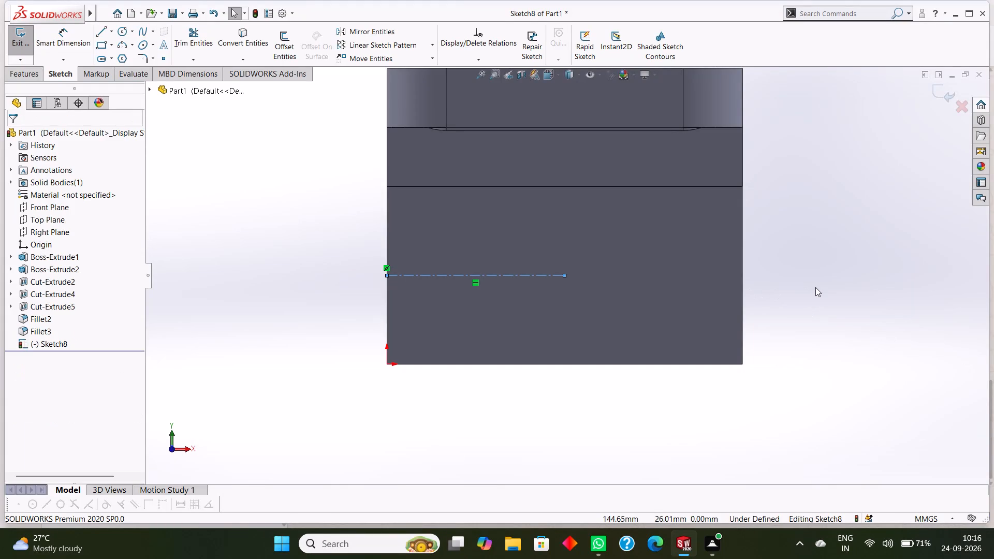
key(ctrl+z)
key(ctrl+z)
key(ctrl+z)
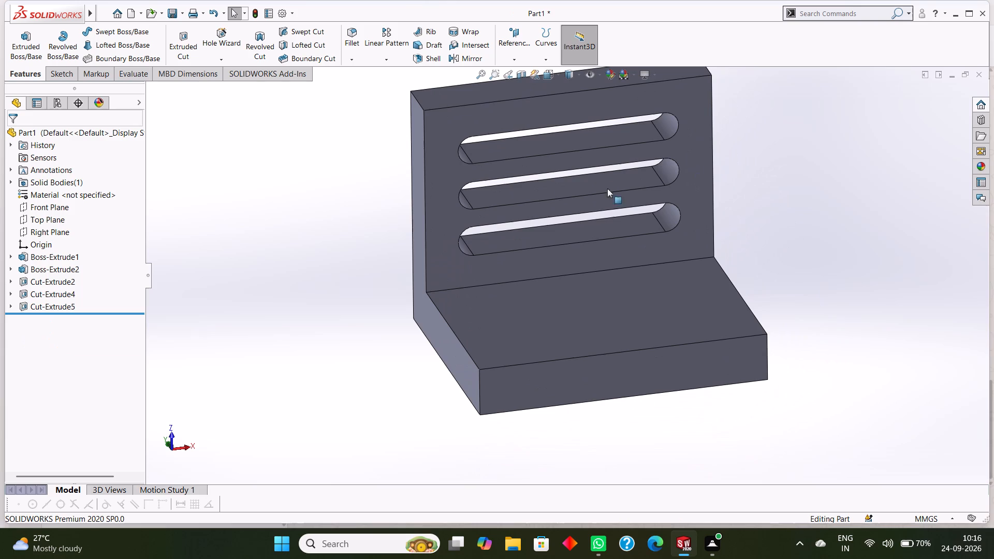
Fillet the inside corner edge between the upright flange and the base plate with a 10 mm radius.
click(356, 63)
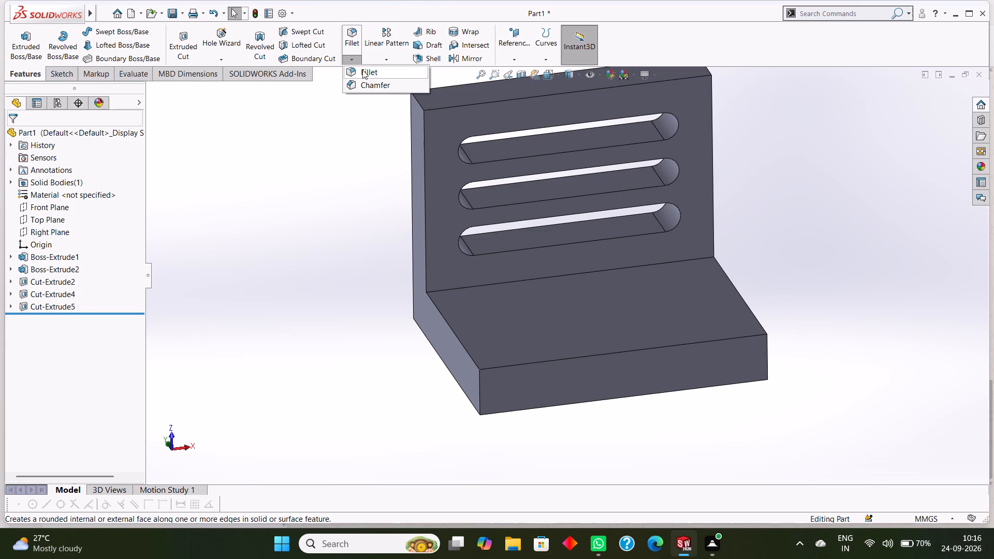
click(362, 70)
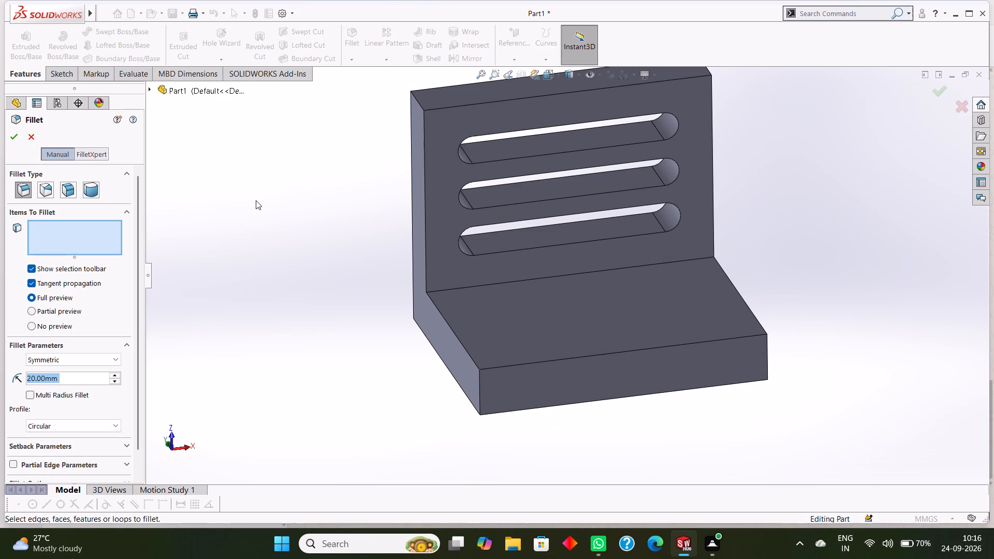
text(10)
key(Return)
click(550, 277)
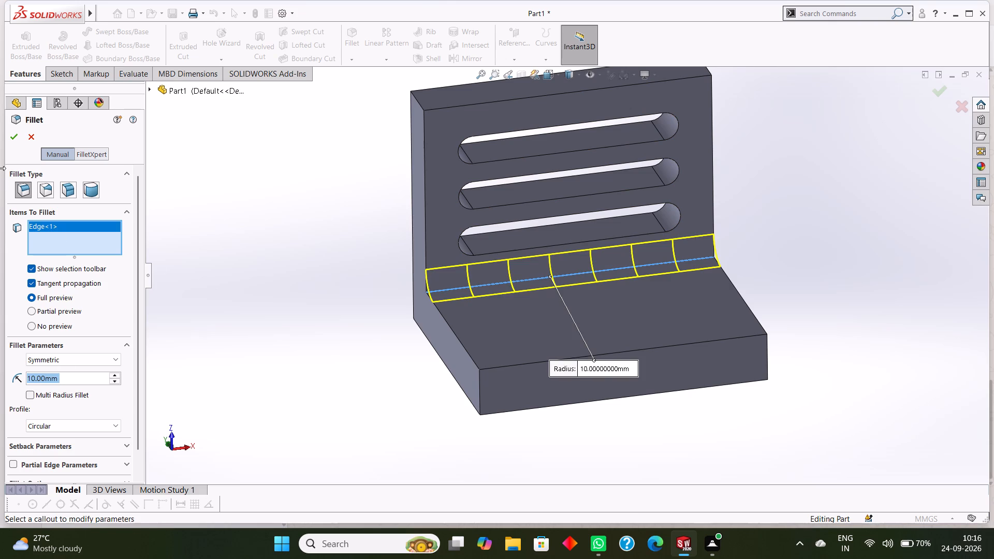
click(10, 141)
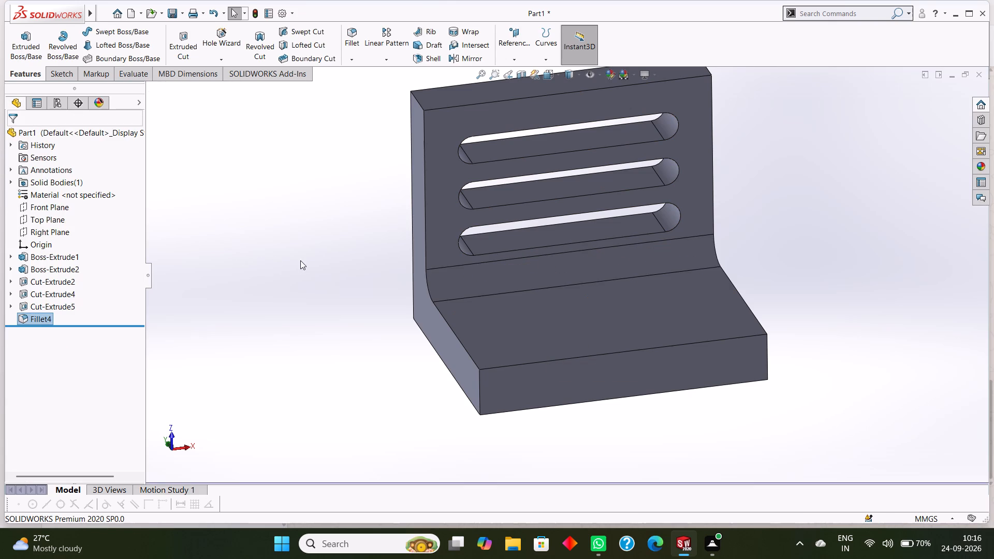
Fillet the two upper corner edges of the upright flange with a 20 mm radius.
scroll(364, 169, up, 1)
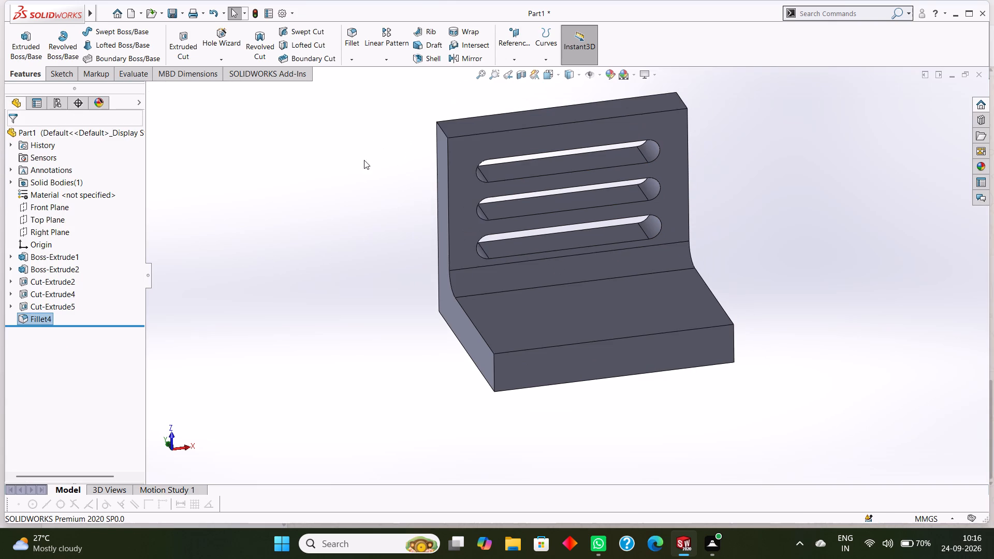
click(351, 63)
click(360, 70)
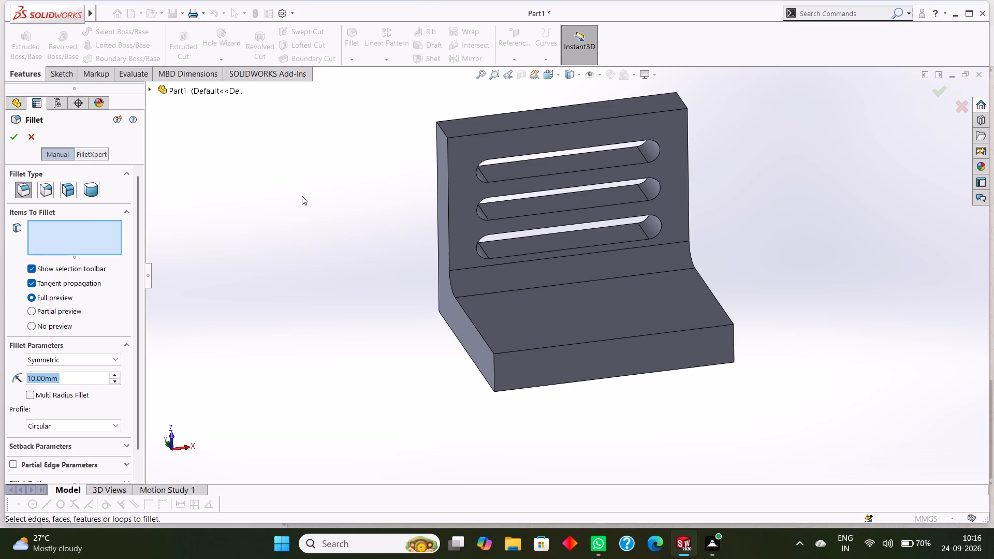
text(20)
key(Return)
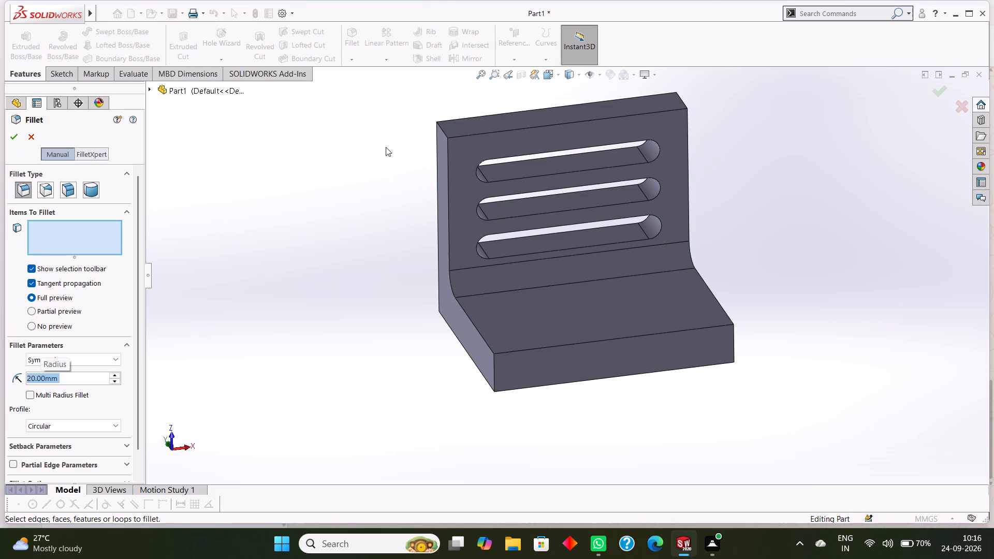
middle_drag(386, 147, 396, 198)
click(445, 140)
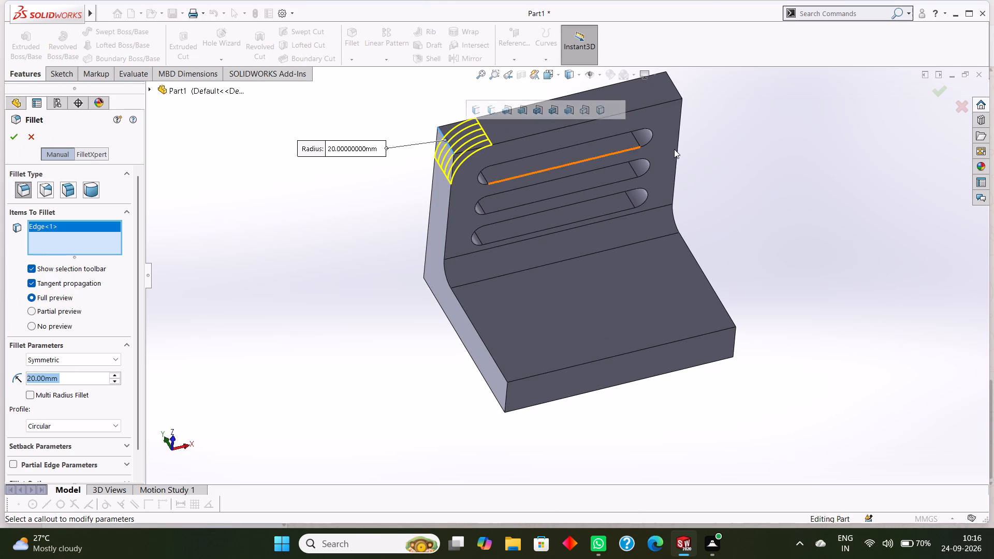
middle_drag(765, 116, 686, 151)
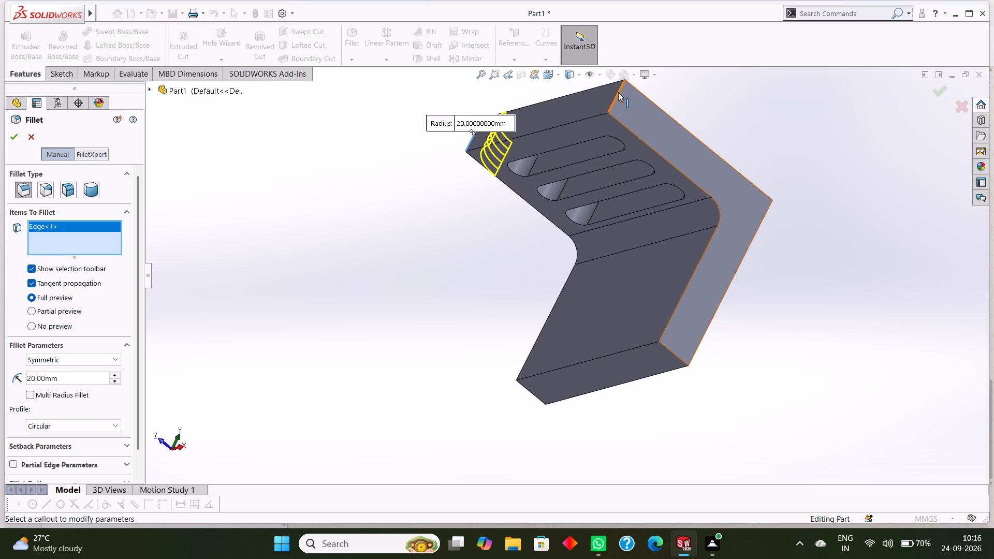
click(618, 92)
click(17, 139)
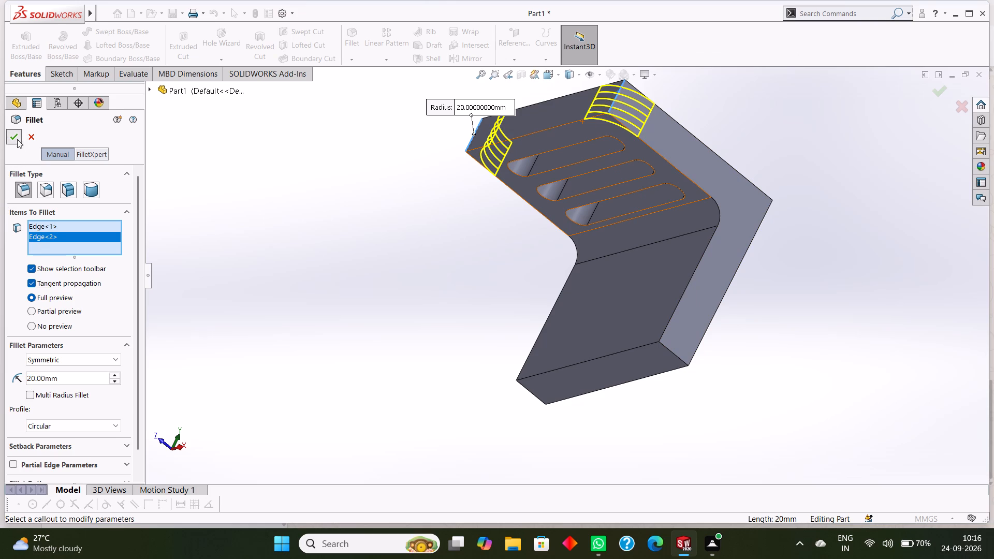
Start a sketch on the base plate's top face and draw a 35 mm vertical centerline from the front edge's midpoint.
scroll(233, 221, up, 1)
middle_drag(233, 221, 312, 202)
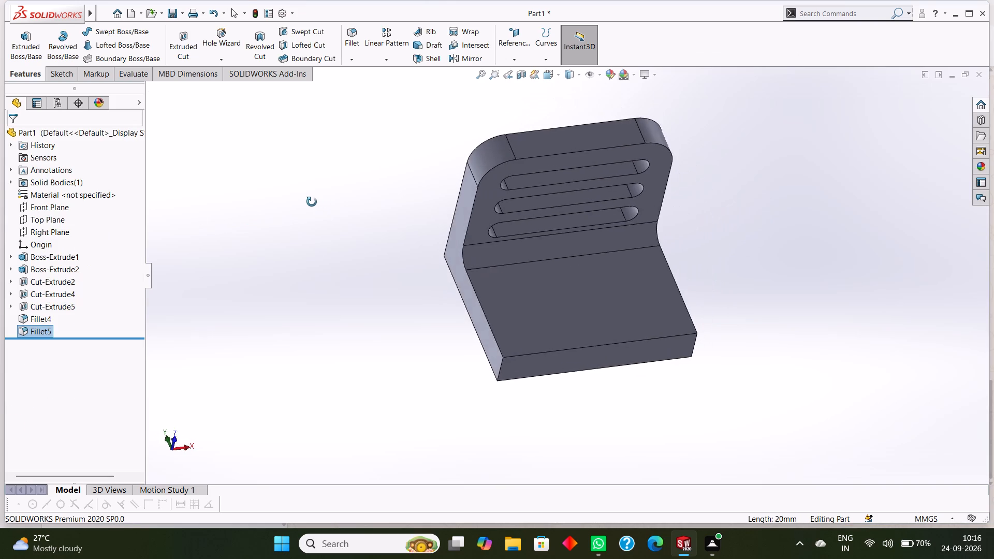
middle_drag(312, 202, 312, 174)
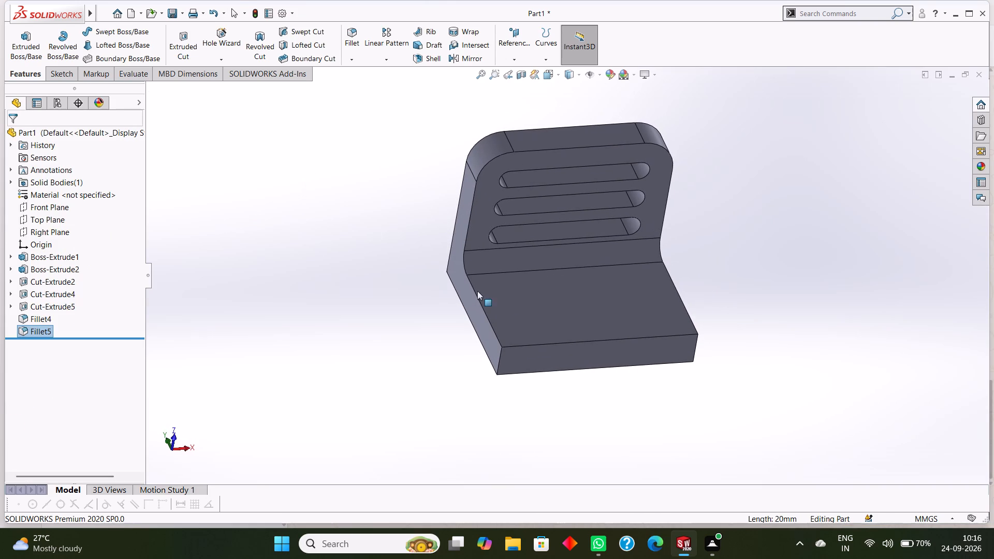
click(587, 313)
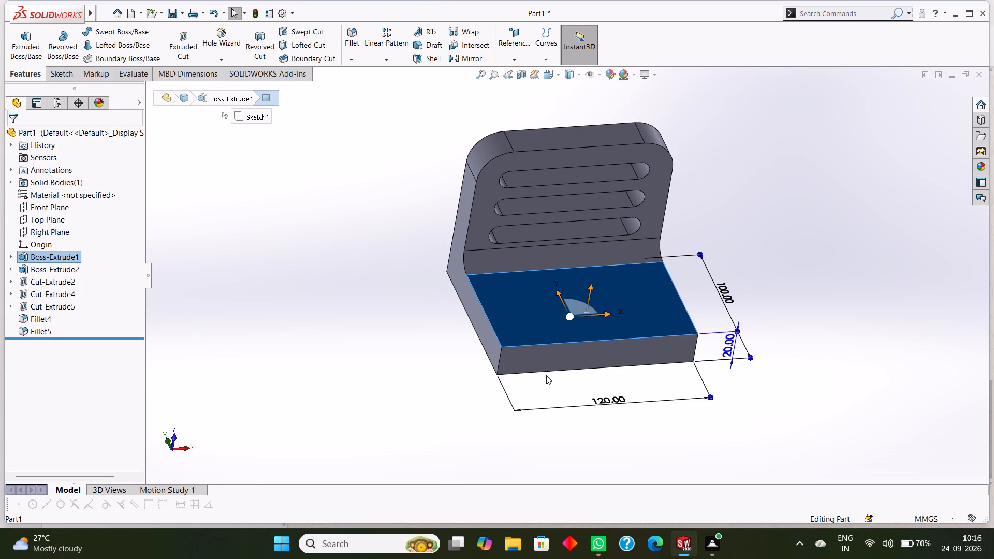
key(ctrl+8)
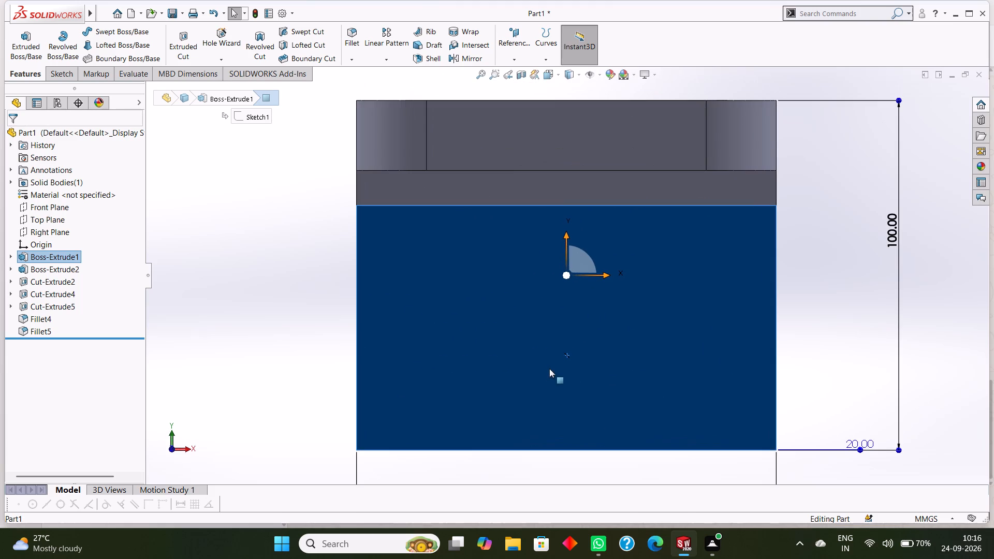
right_click(606, 303)
click(626, 287)
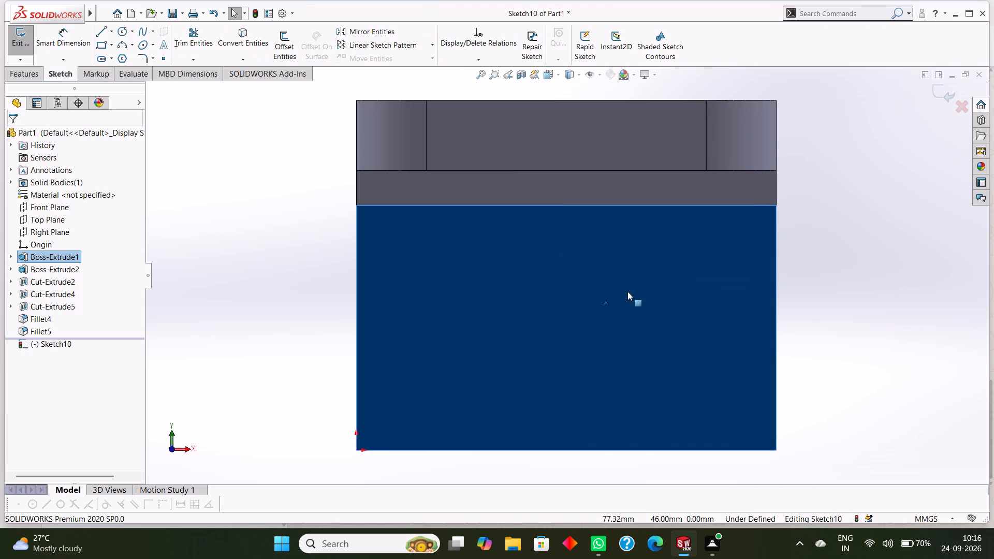
key(Escape)
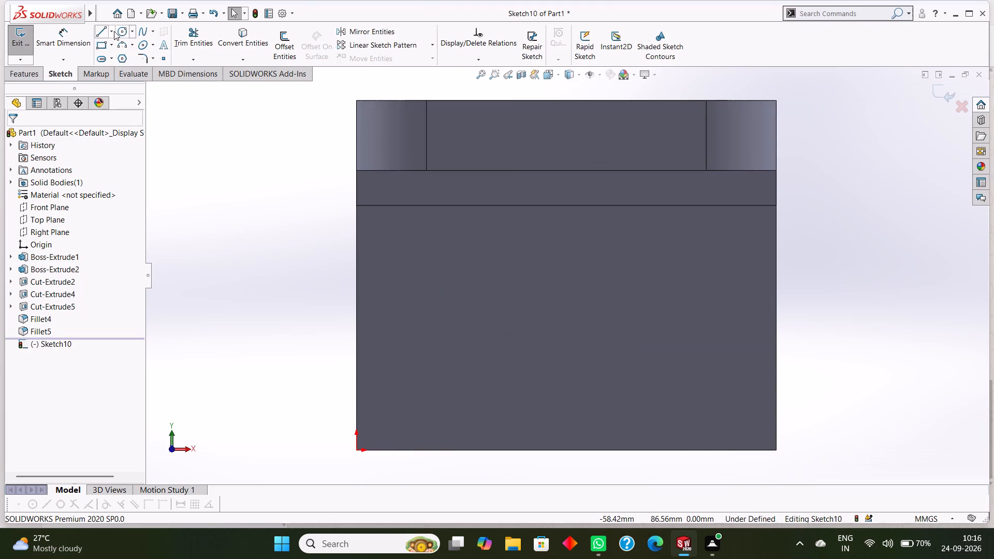
click(111, 31)
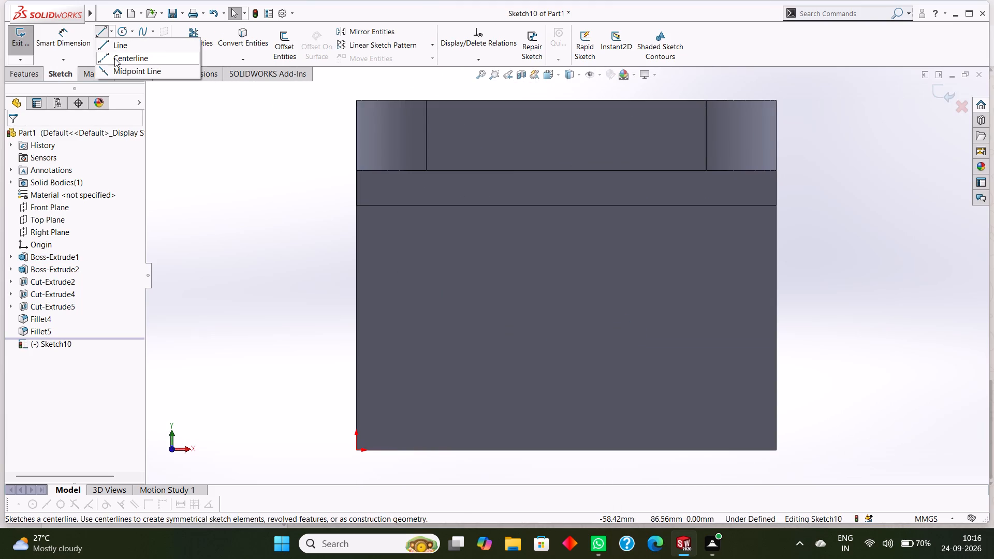
click(115, 58)
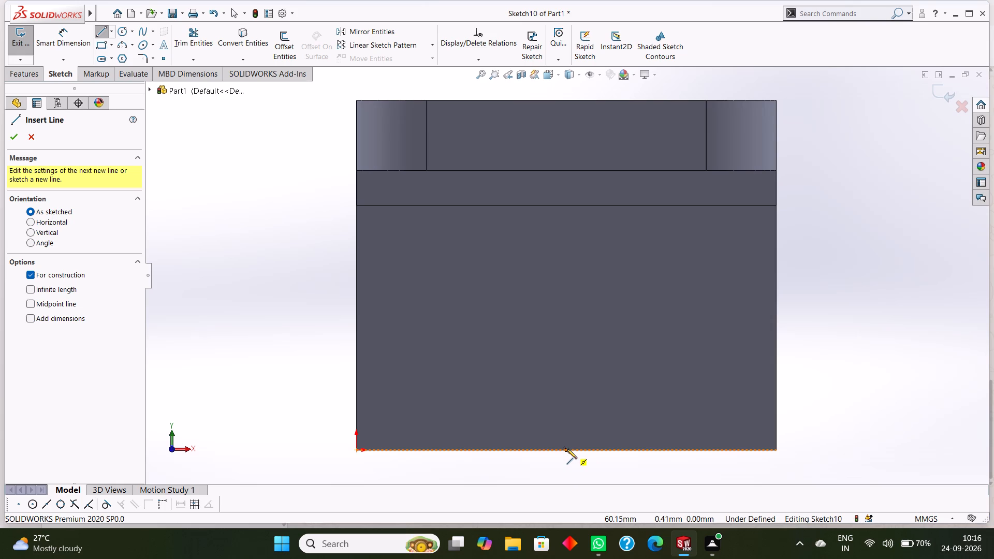
click(567, 449)
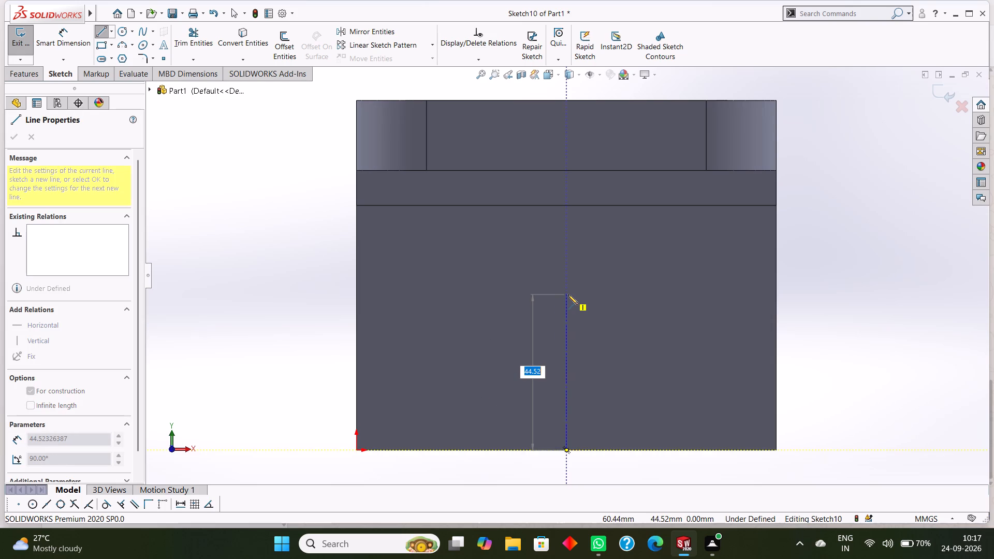
text(35)
key(Return)
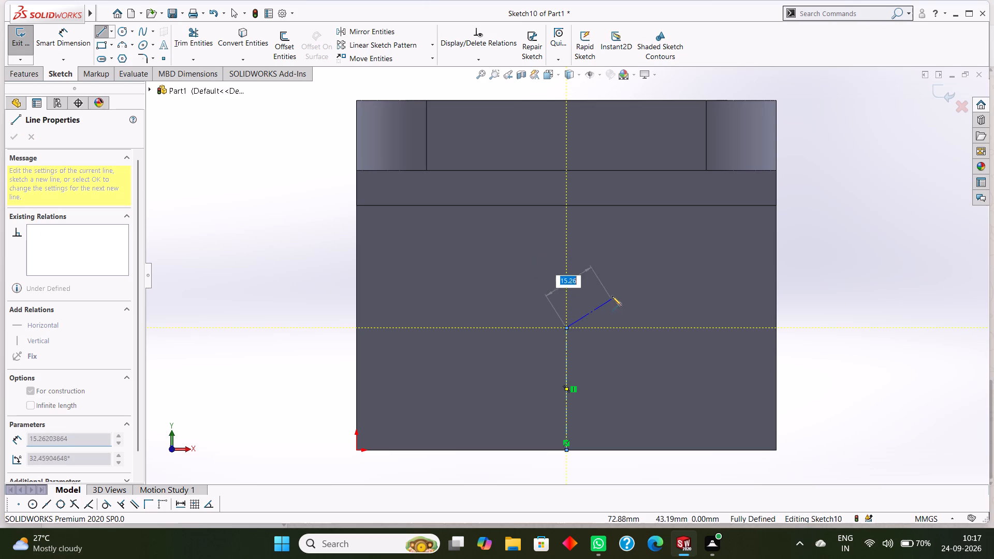
right_click(613, 293)
click(638, 300)
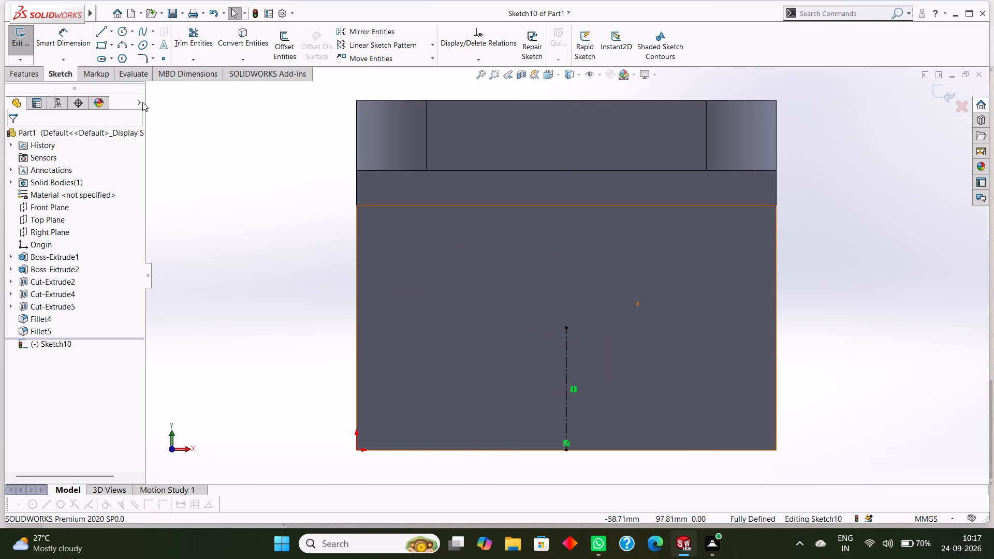
Sketch a circle of 15 mm radius centred on the centerline's upper end.
click(121, 32)
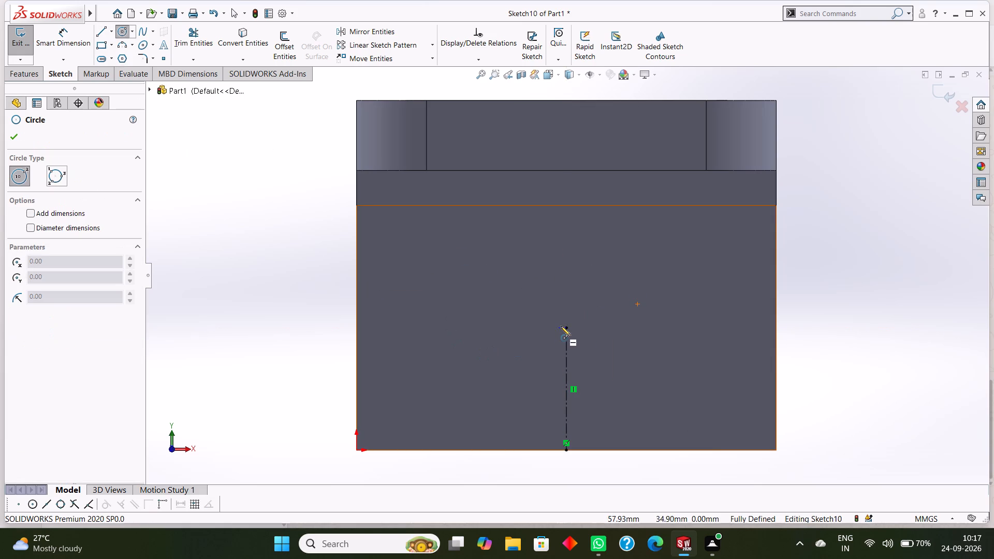
click(567, 330)
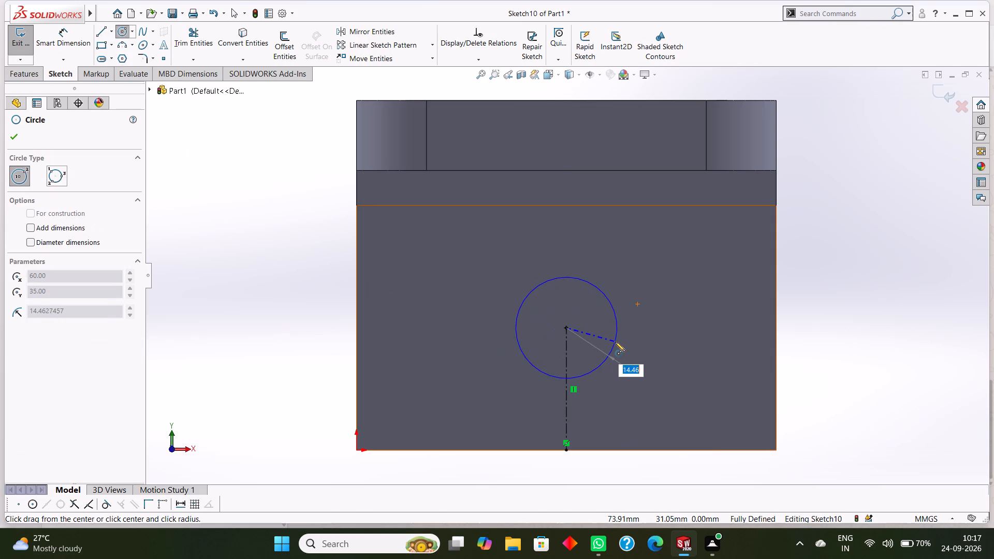
text(15)
key(Return)
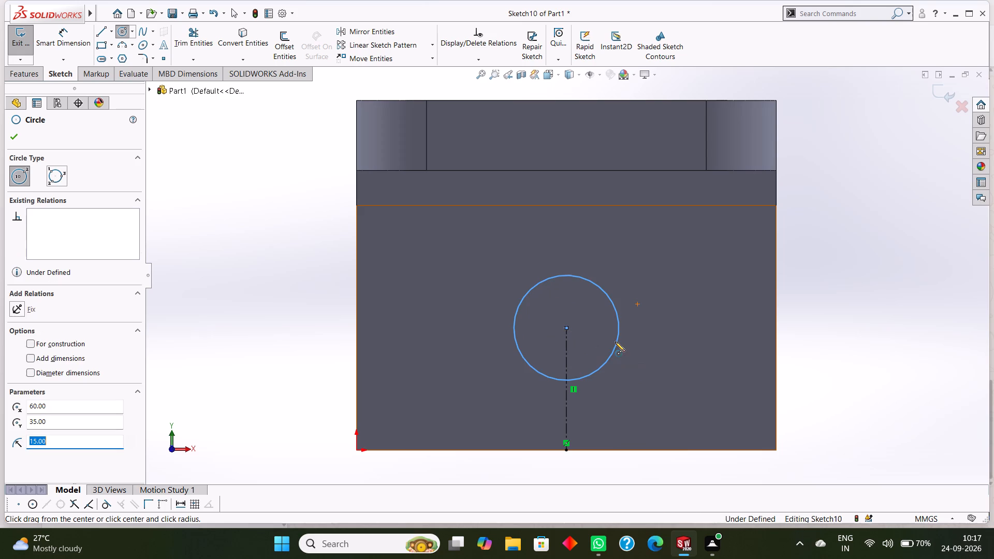
click(8, 138)
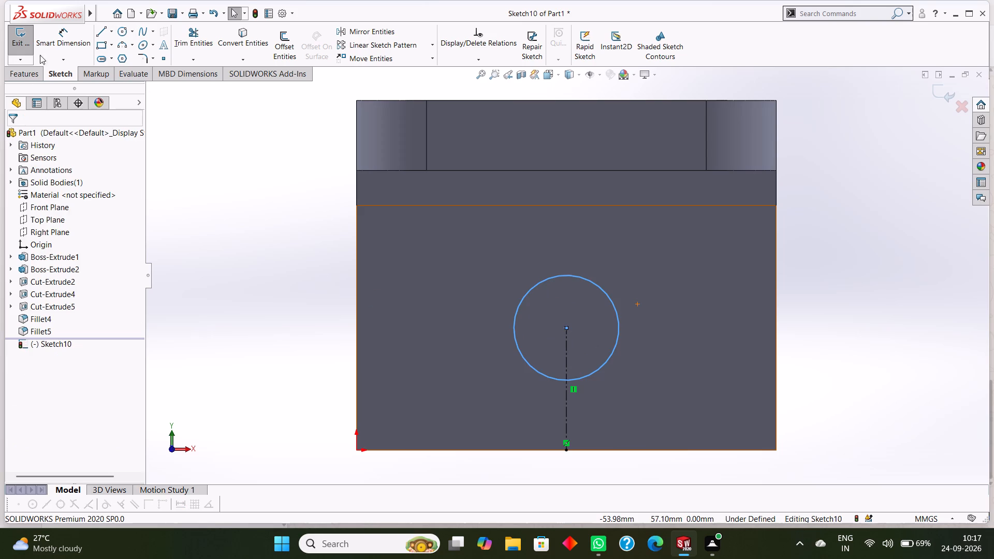
Dimension the circle's diameter as 30 mm.
click(50, 37)
click(584, 278)
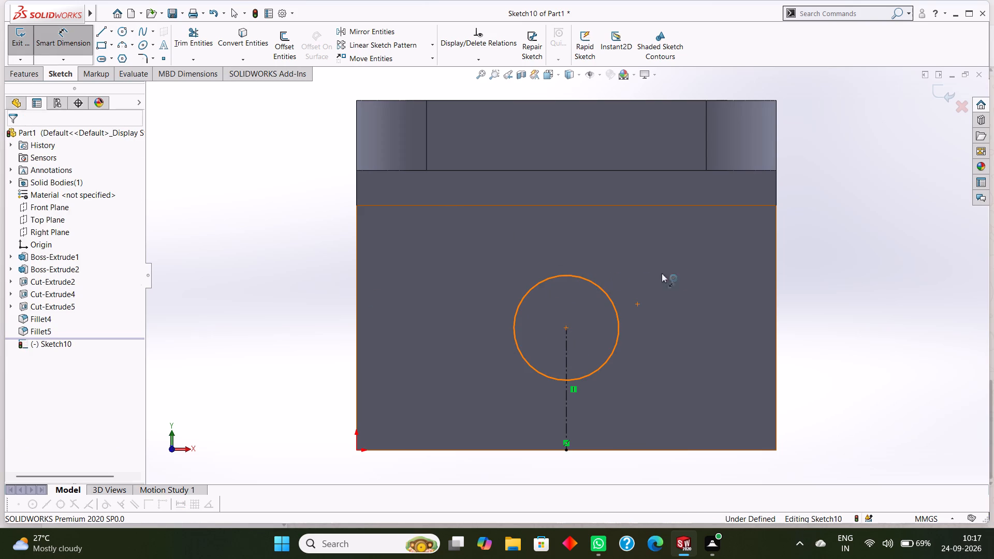
click(687, 271)
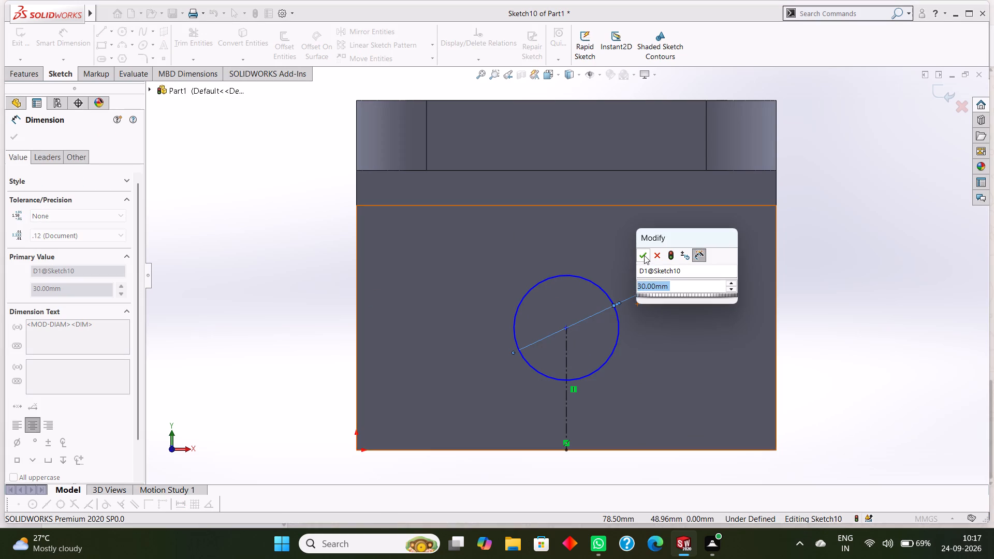
click(644, 255)
click(17, 135)
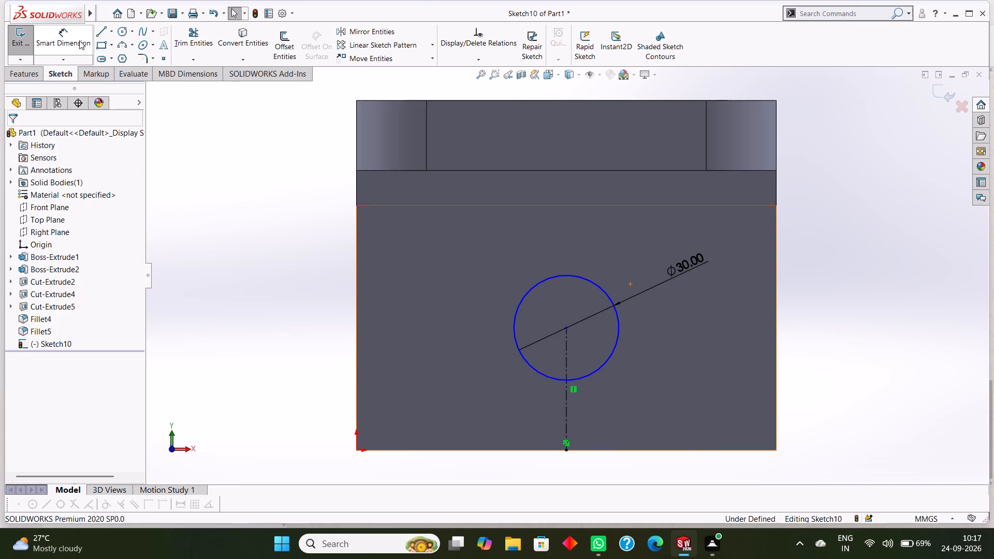
Sketch two 35 mm vertical lines from the circle's side points to the plate's front edge, joined by a 30 mm line along that edge.
click(98, 35)
click(513, 328)
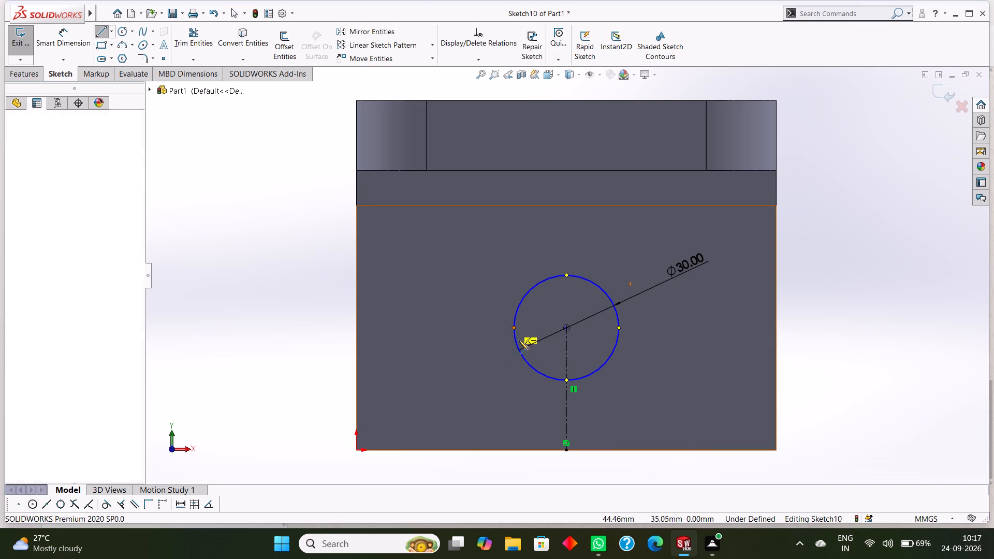
click(515, 449)
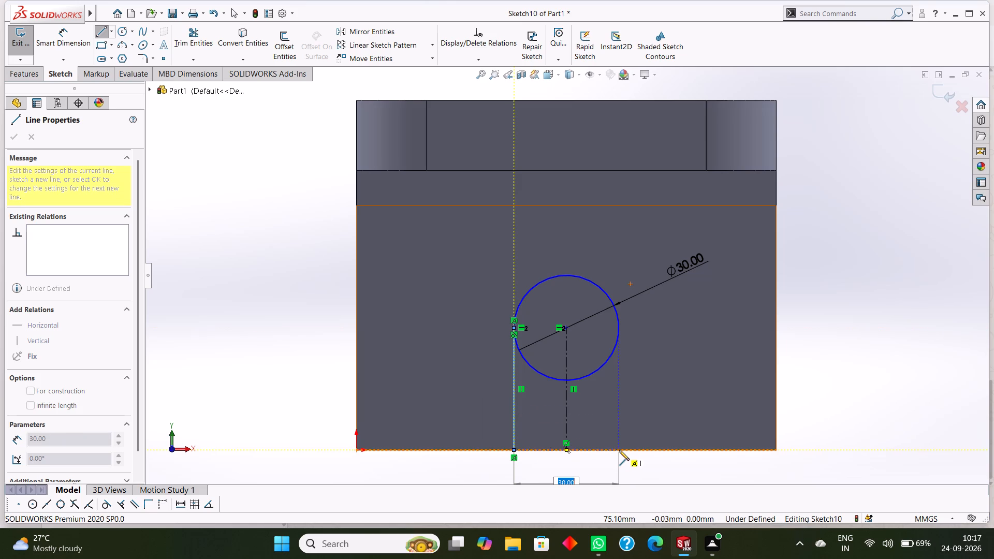
click(619, 450)
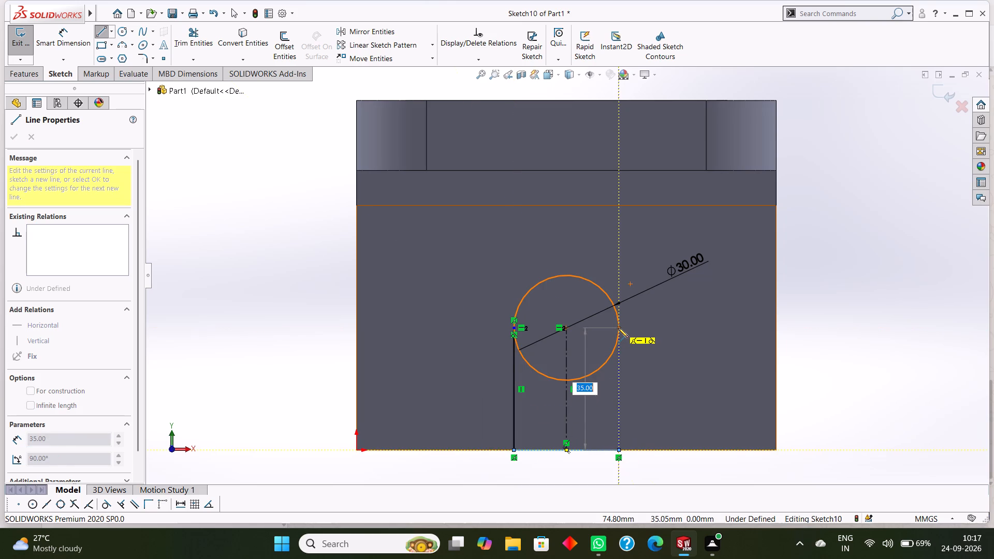
click(618, 328)
right_click(686, 299)
click(706, 306)
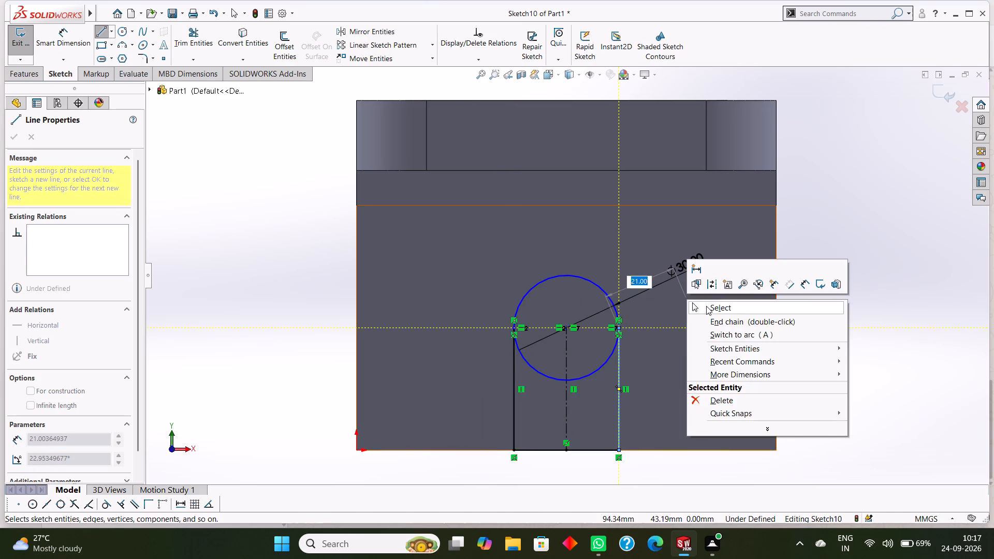
Trim away the lower half of the circle inside the slot profile, leaving a round-ended outline.
scroll(474, 329, up, 2)
scroll(562, 358, down, 3)
scroll(576, 358, up, 2)
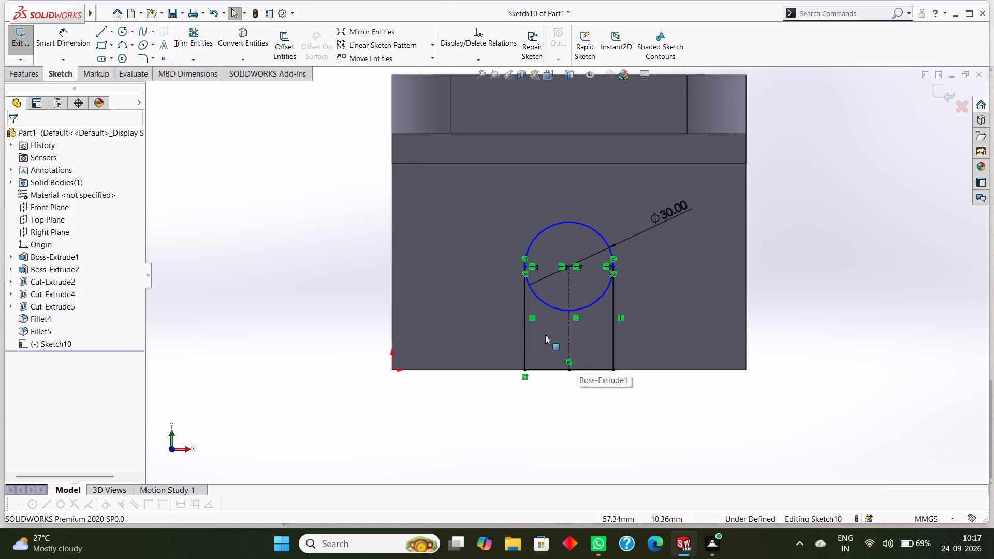
click(196, 31)
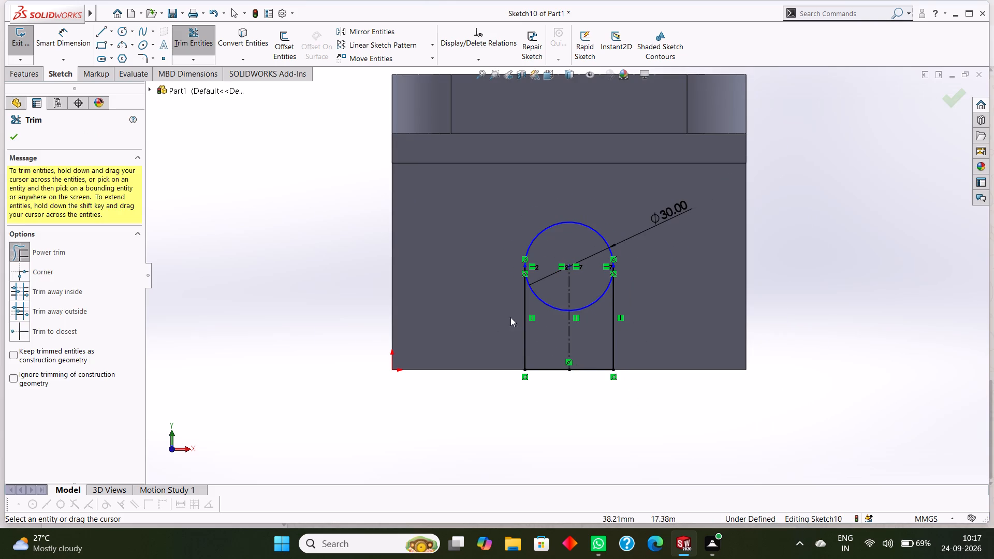
drag(557, 327, 558, 301)
drag(598, 331, 598, 329)
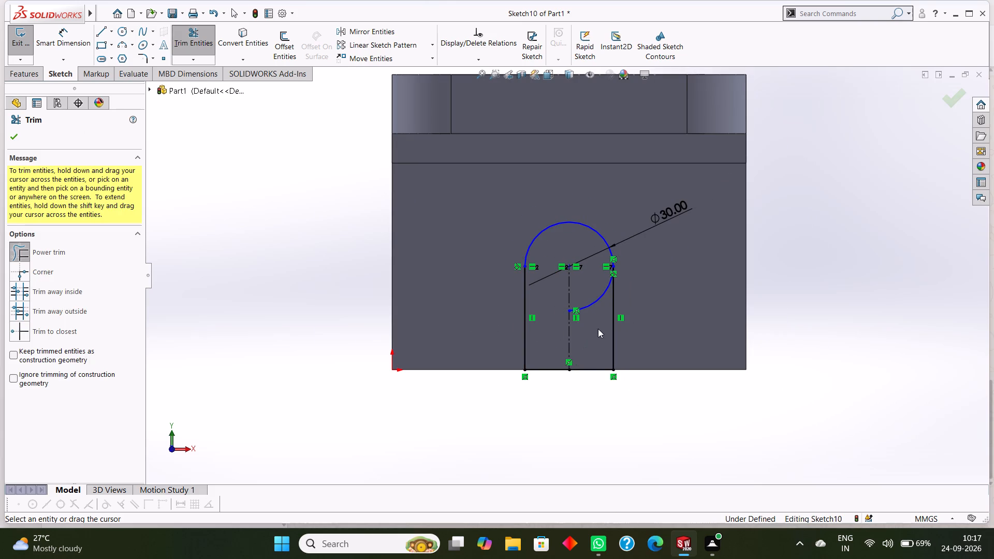
drag(598, 329, 590, 300)
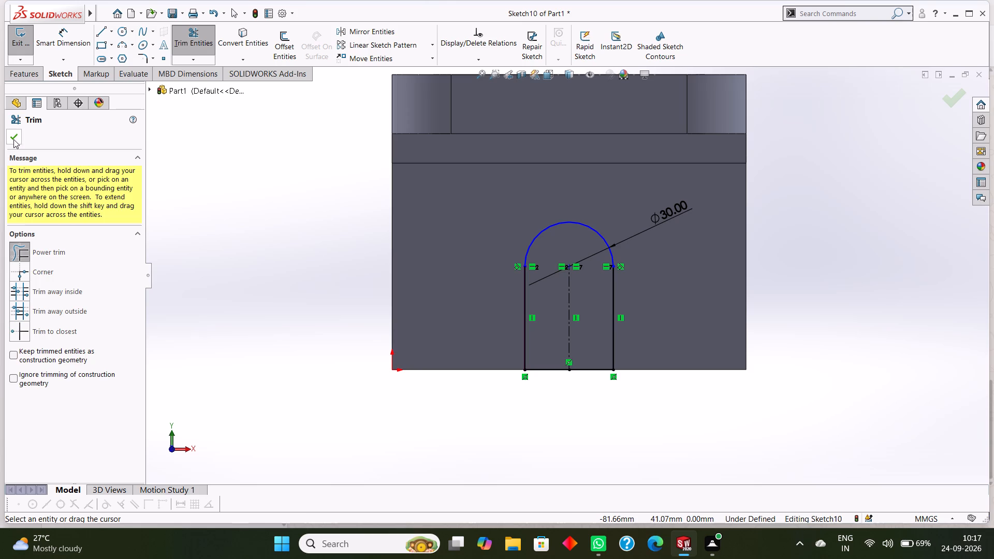
click(13, 139)
Cut the round-ended slot profile through the base plate with an Extruded Cut set to Through All.
click(28, 80)
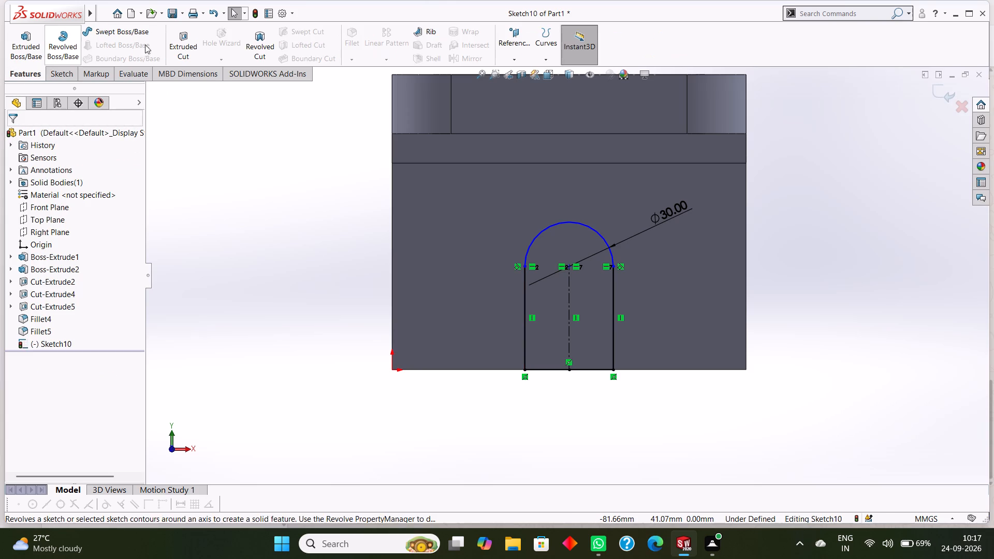
click(176, 44)
middle_drag(275, 230, 299, 175)
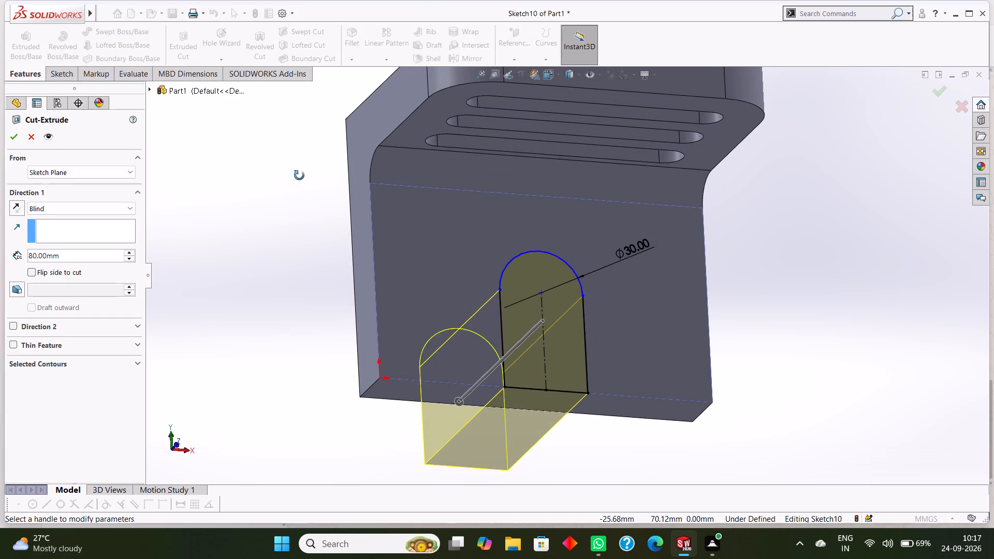
middle_drag(299, 175, 300, 173)
click(54, 205)
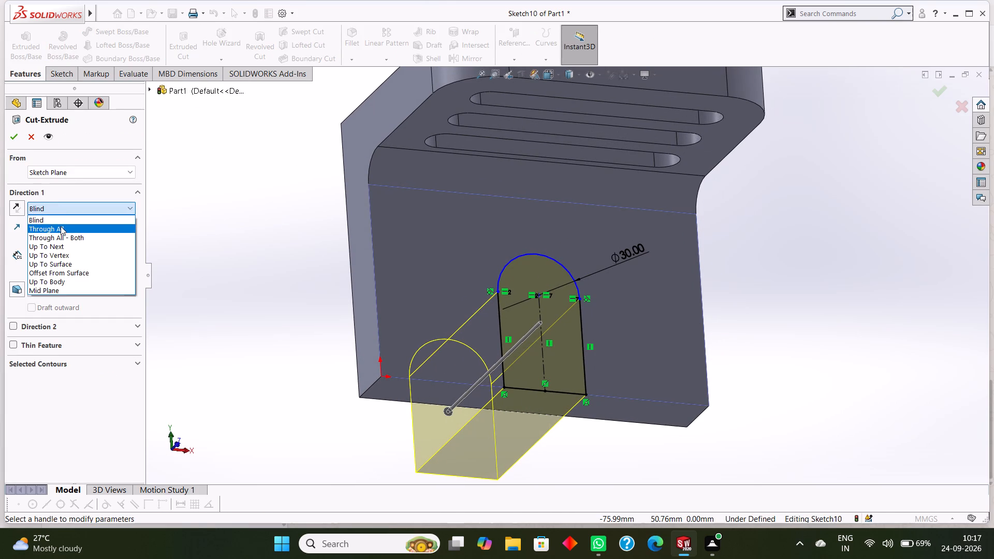
click(61, 226)
click(15, 141)
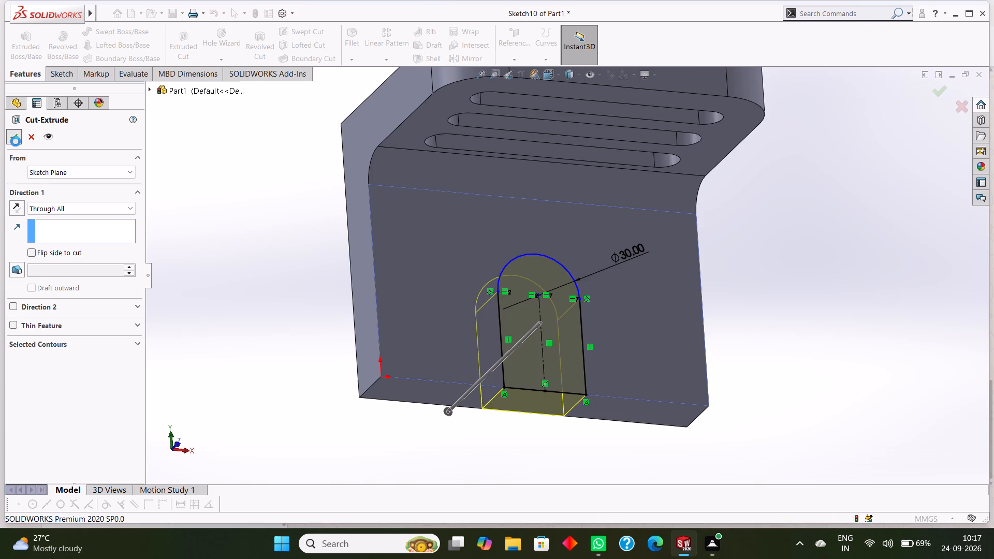
click(772, 265)
Start a sketch on the base plate's top face and draw a circle of 8 mm radius left of the slot, centred at X 22.5, Y 35 mm.
middle_drag(782, 266, 758, 260)
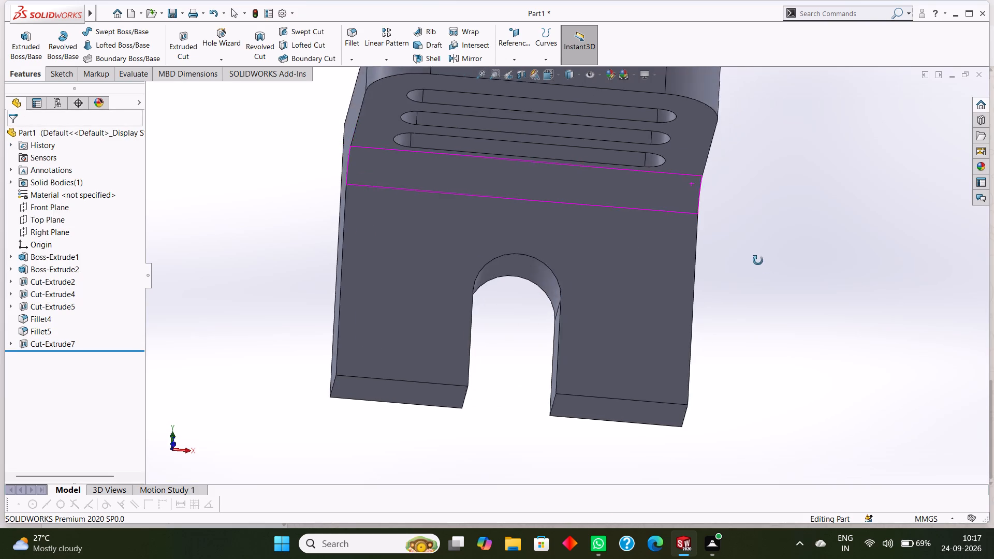
middle_drag(758, 260, 760, 207)
scroll(756, 223, up, 4)
middle_drag(757, 260, 770, 242)
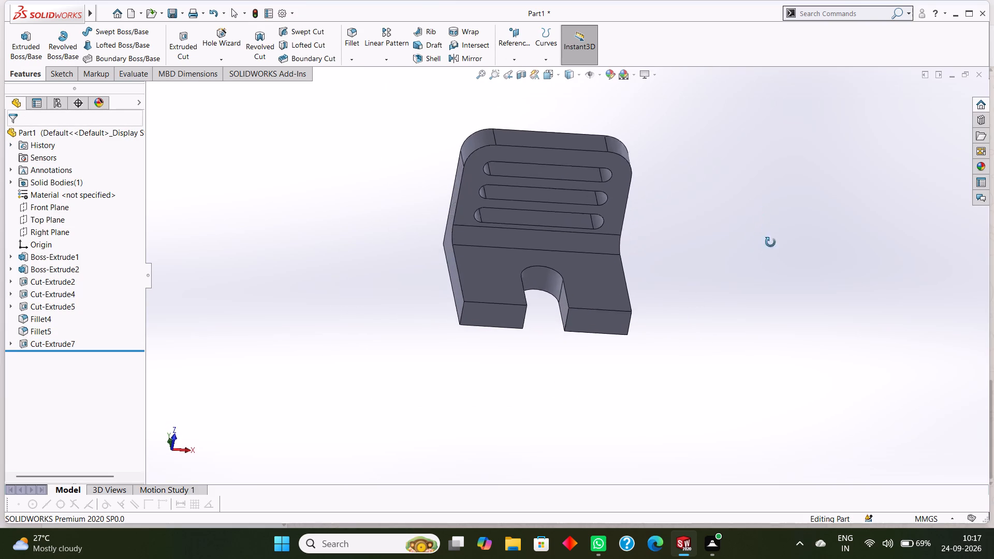
middle_drag(770, 242, 773, 267)
scroll(672, 270, down, 2)
scroll(527, 256, up, 2)
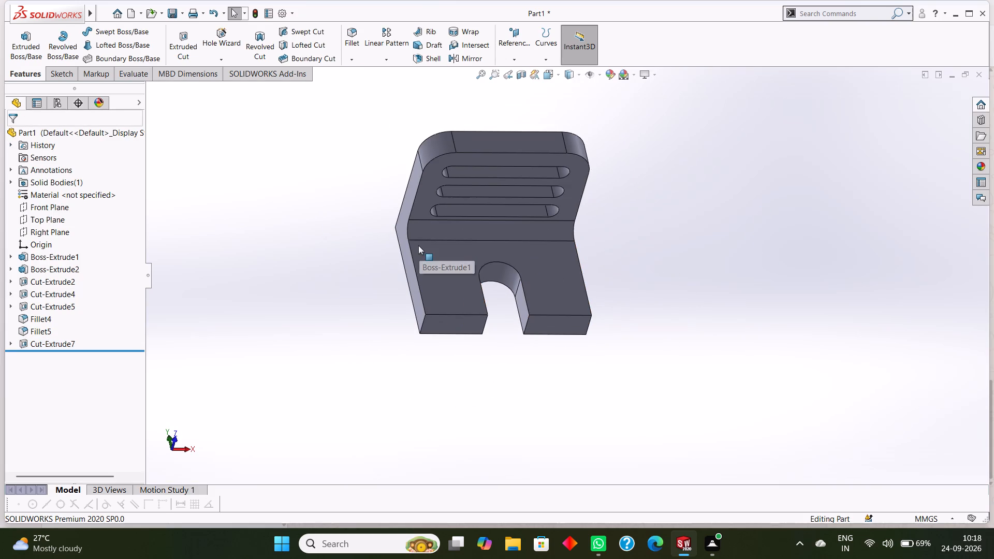
click(433, 272)
key(ctrl+8)
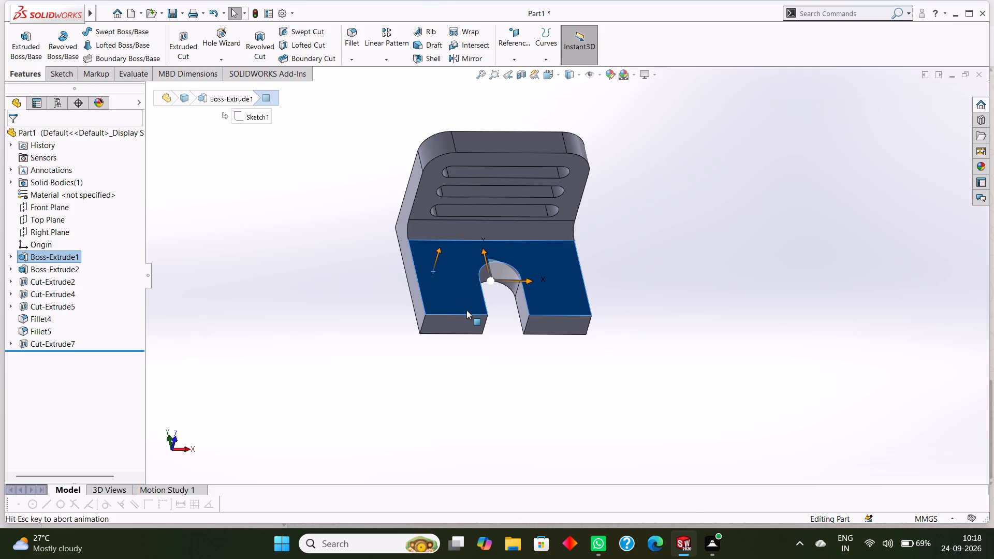
right_click(463, 282)
click(485, 270)
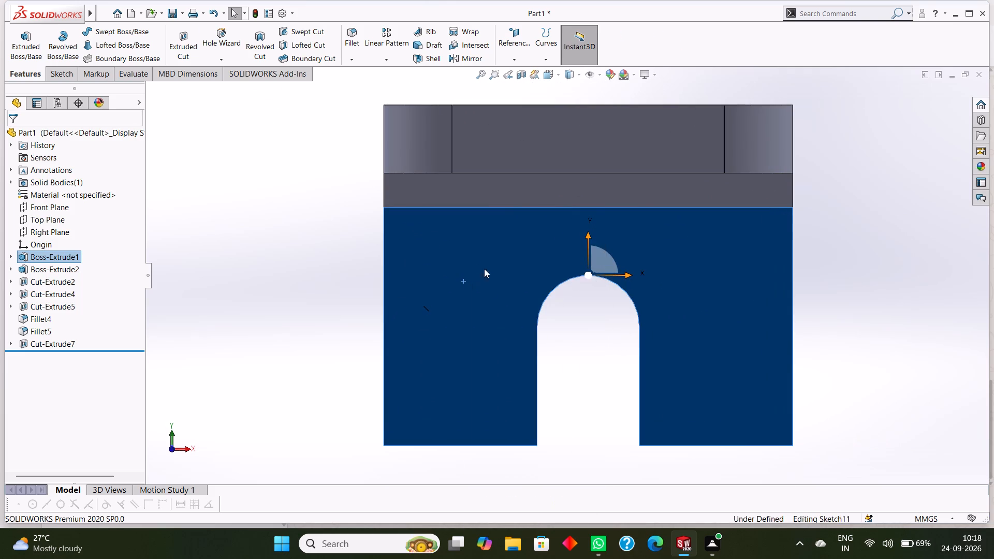
key(Escape)
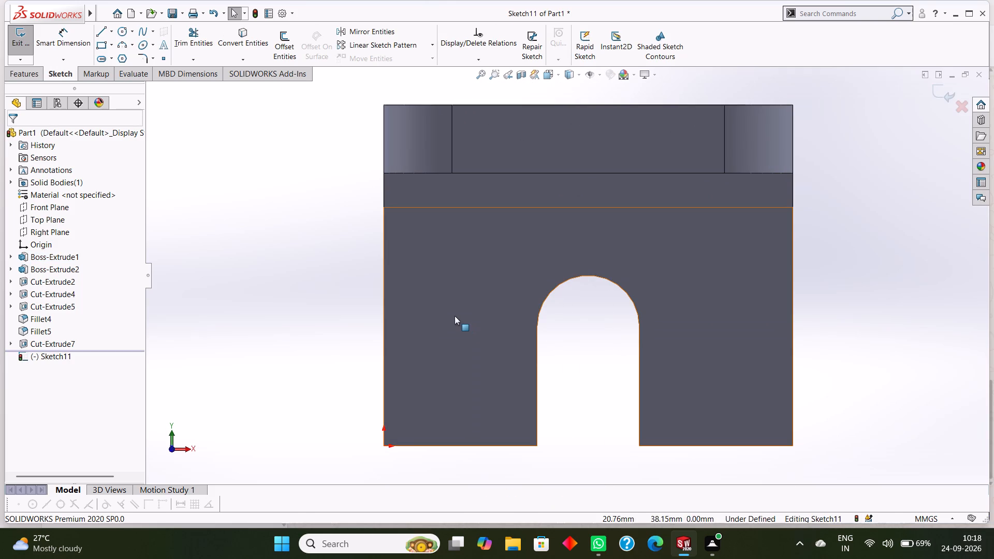
click(123, 33)
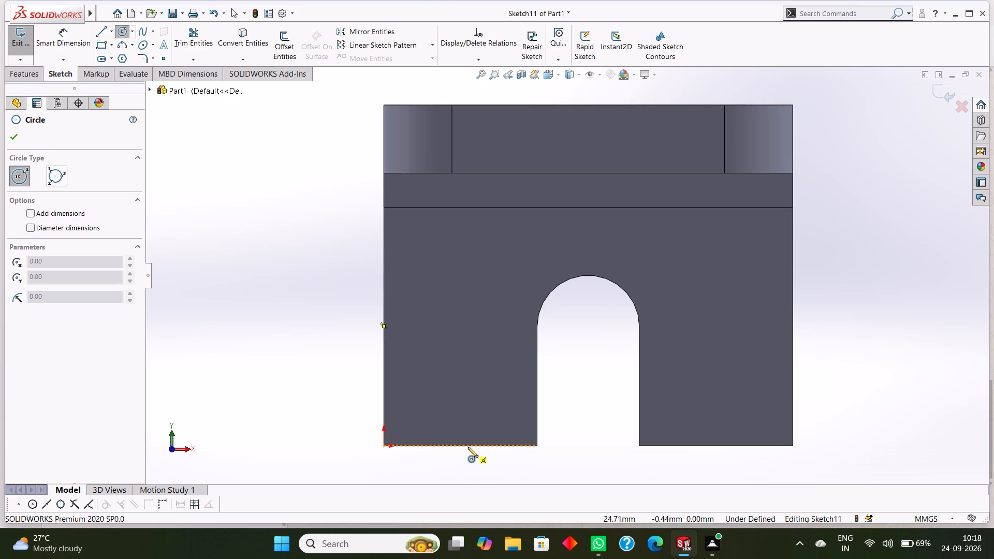
click(461, 326)
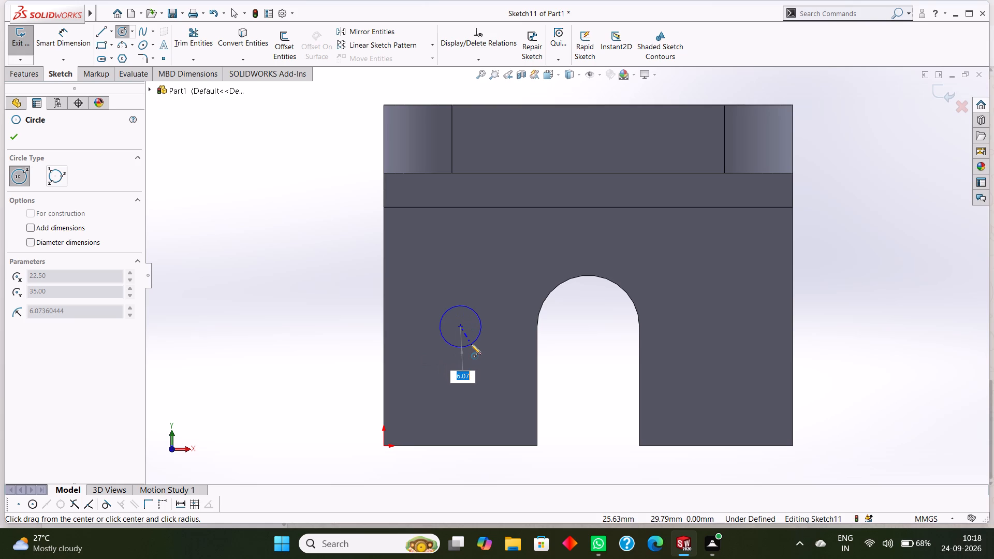
key(8)
key(Return)
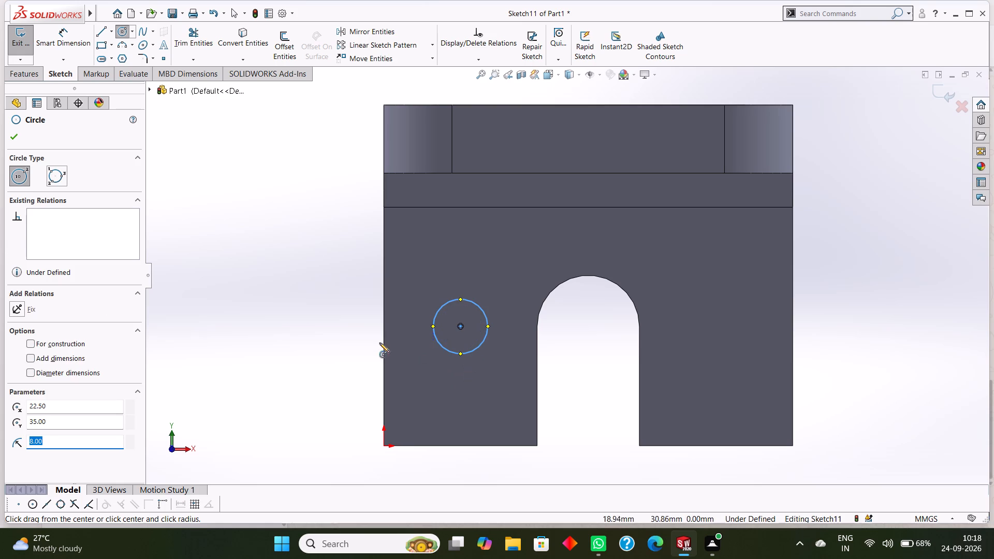
click(16, 135)
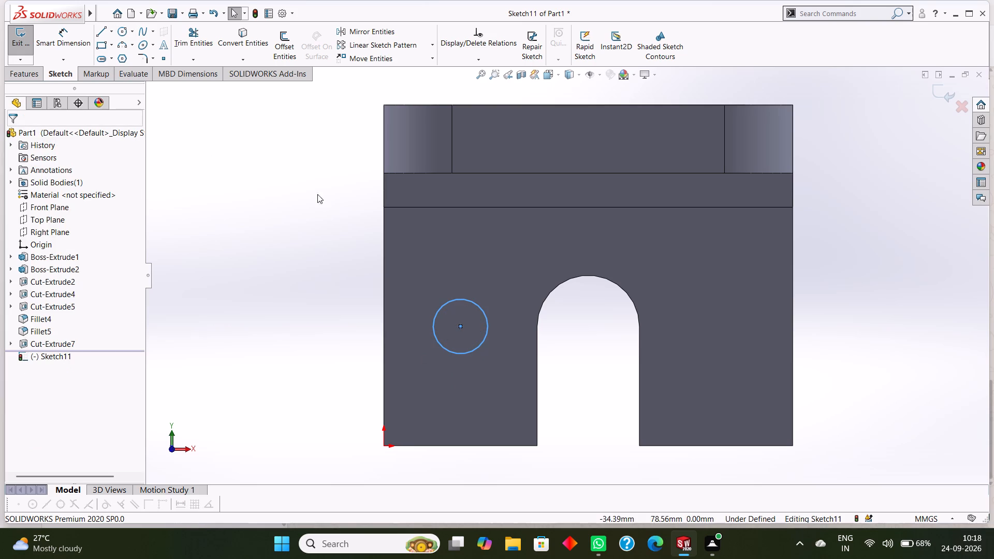
Dimension the new circle's diameter as 16 mm.
click(68, 41)
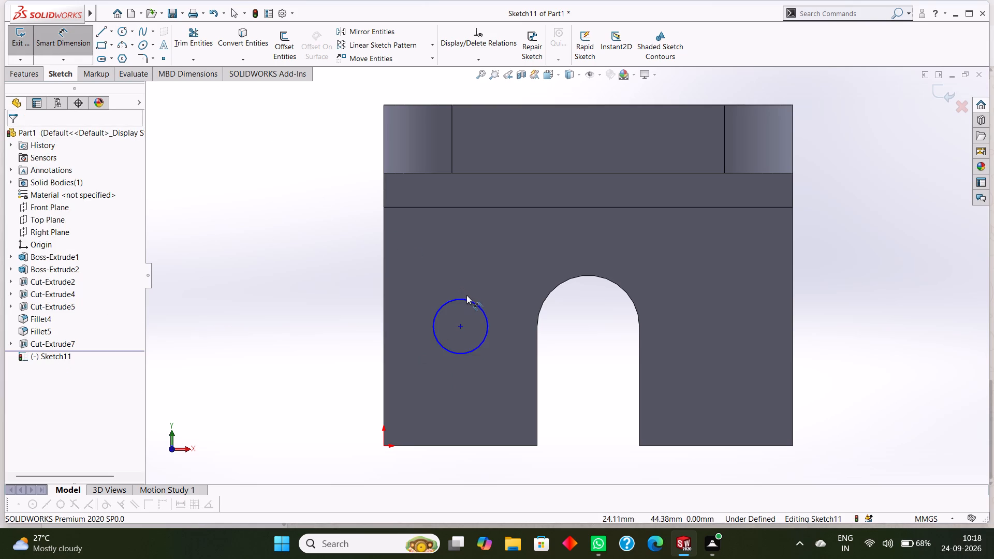
click(470, 301)
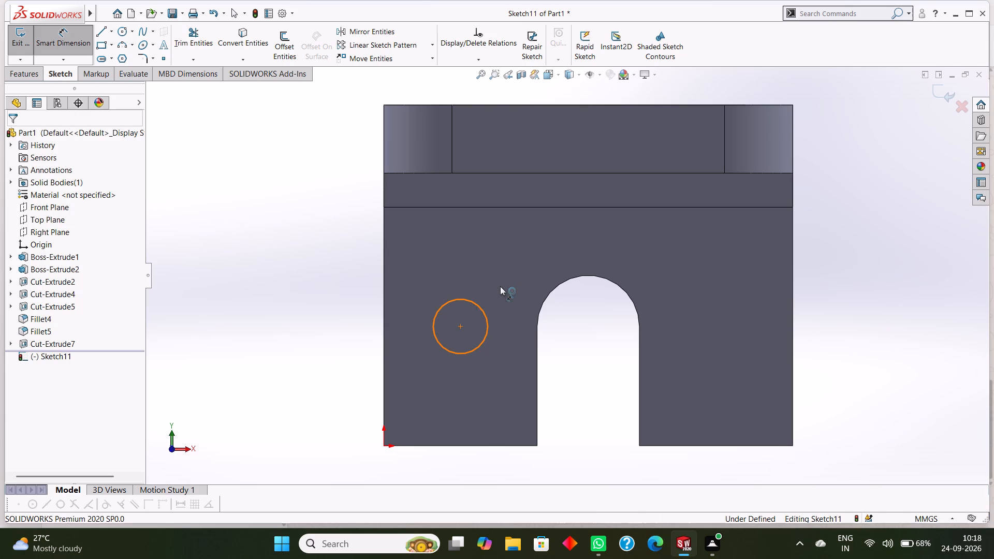
click(504, 284)
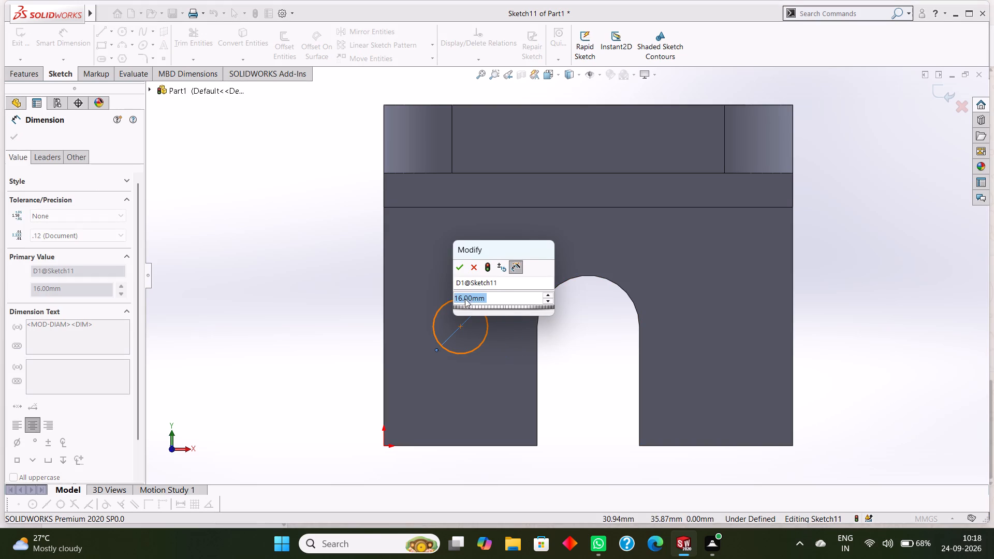
click(455, 269)
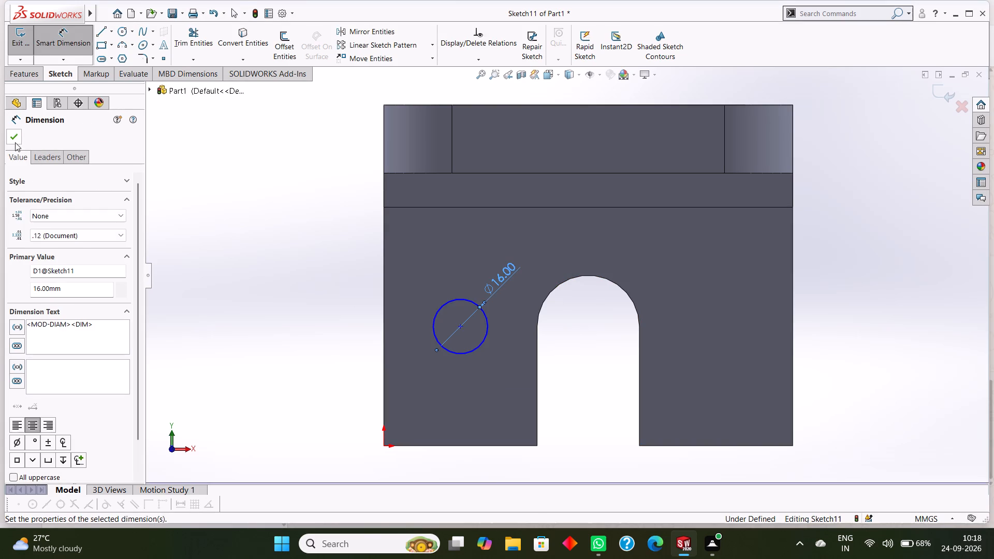
click(14, 141)
Extrude the 16 mm circle upward from the base plate as a blind boss 10 mm high, merged with the body.
click(23, 78)
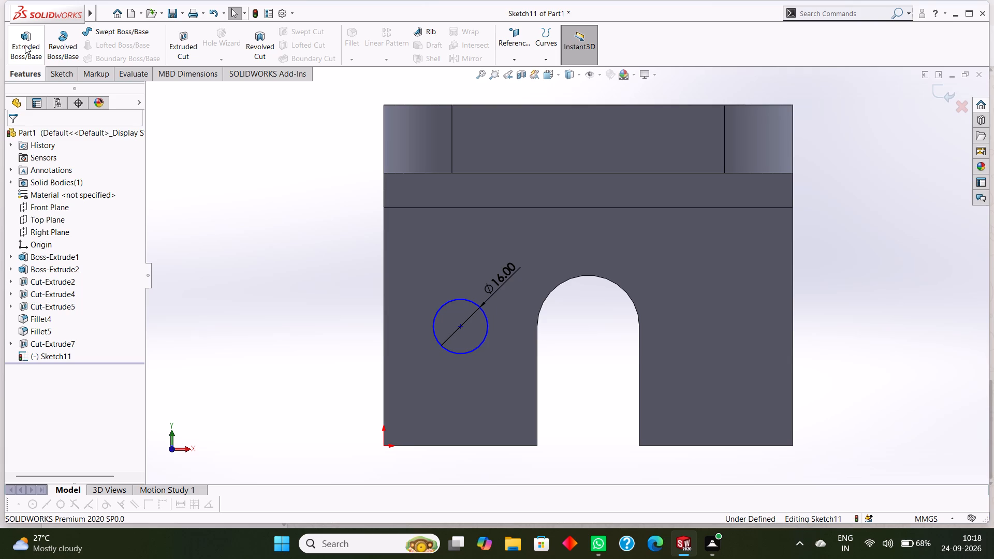
click(22, 46)
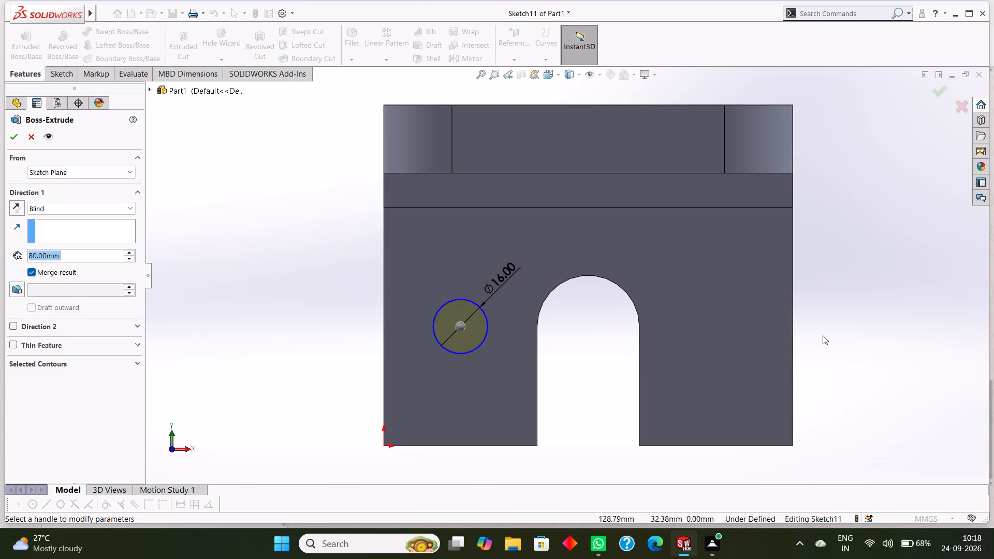
middle_drag(823, 335, 832, 264)
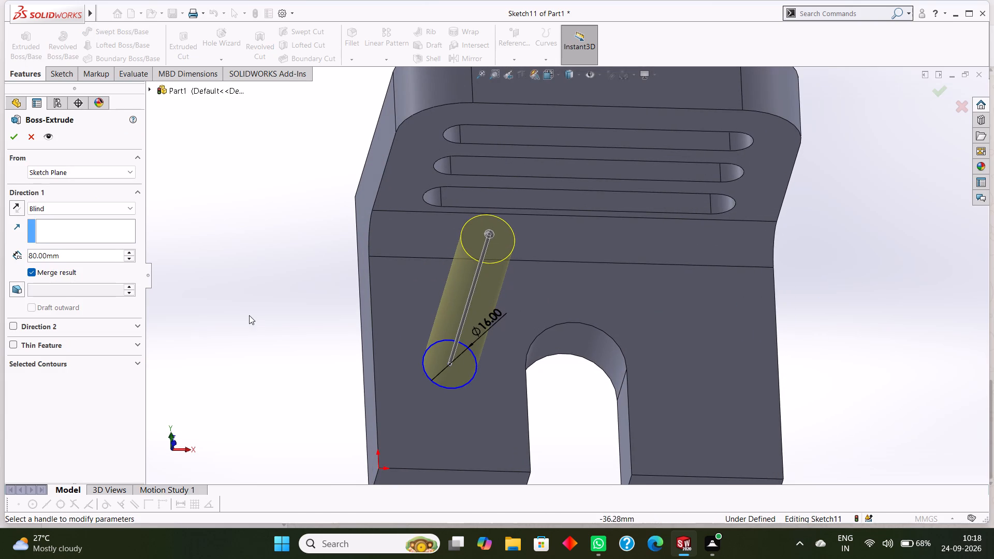
drag(79, 252, 19, 251)
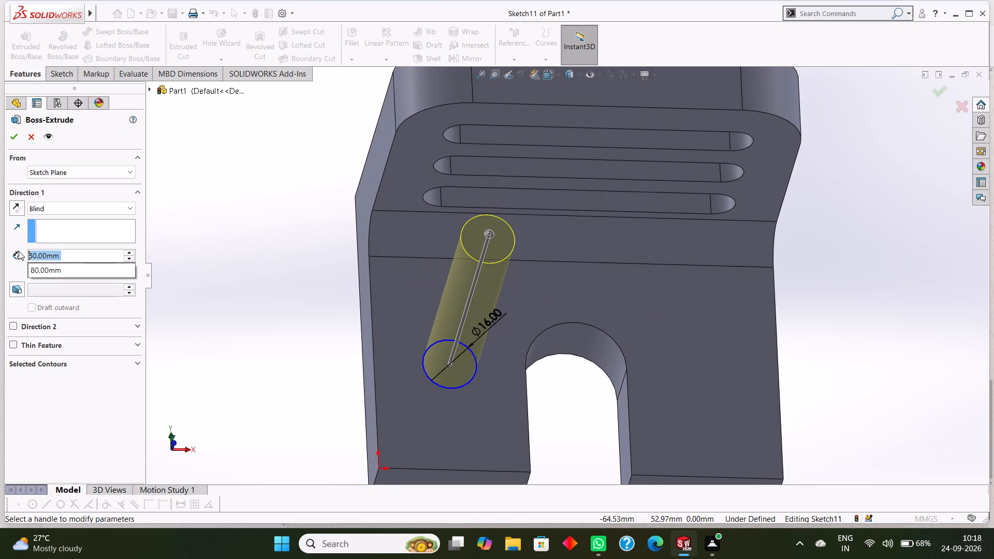
key(1)
key(0)
key(Return)
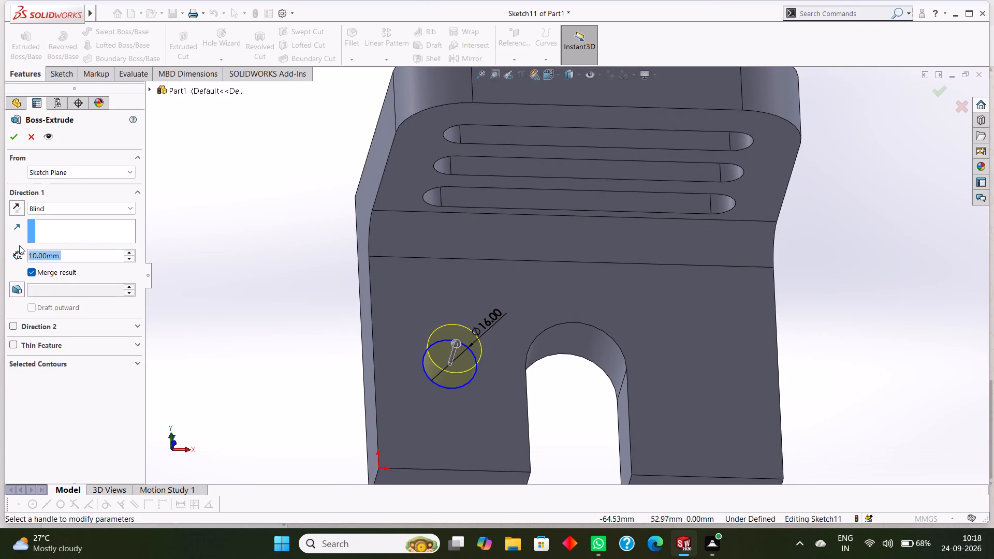
click(14, 137)
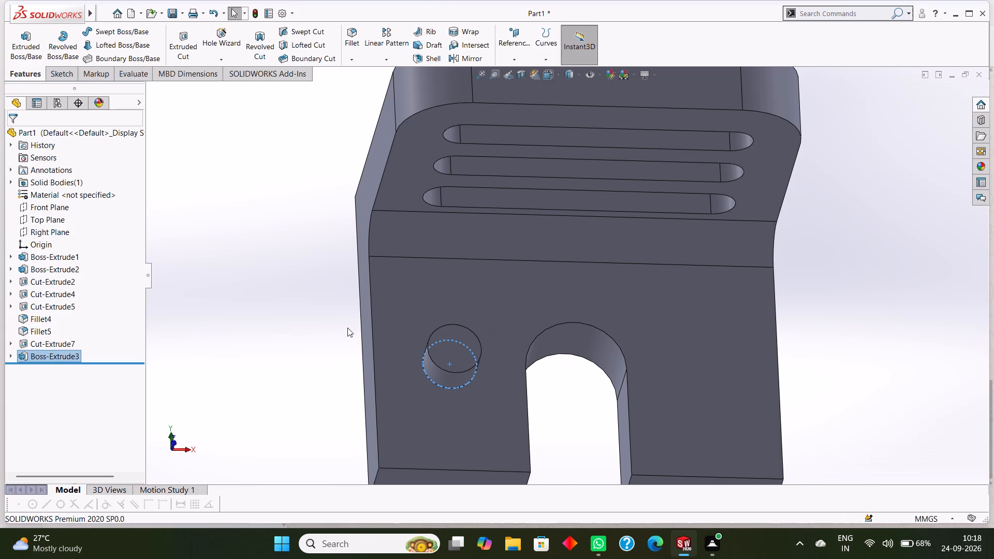
click(853, 328)
middle_drag(855, 325, 854, 263)
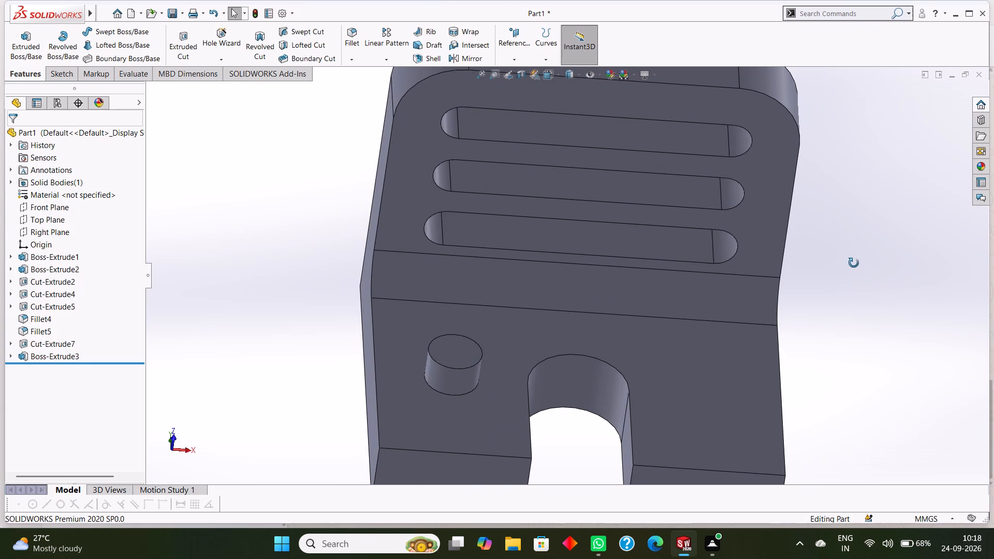
middle_drag(854, 263, 872, 270)
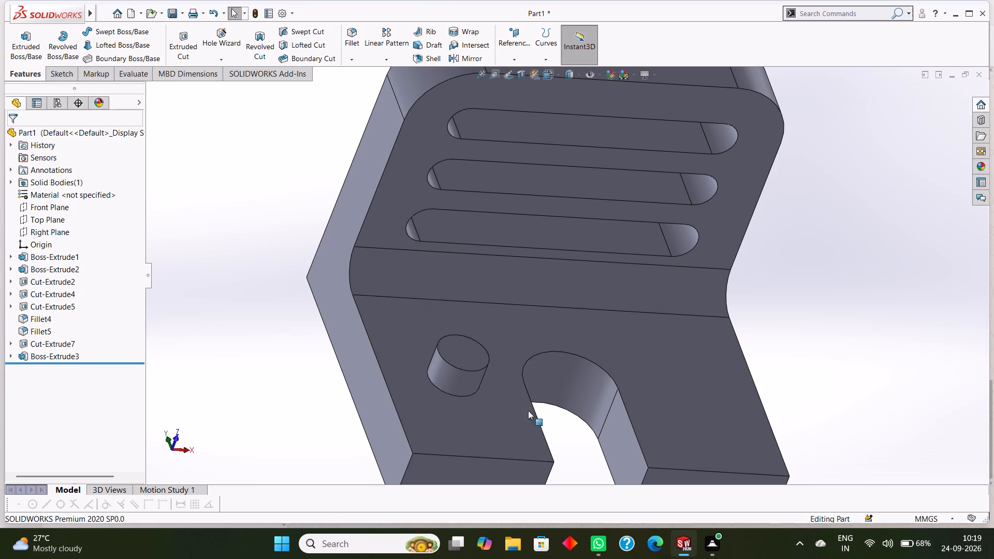
Undo the solid boss extrusion to return to the sketch of the 16 mm circle.
scroll(476, 407, down, 1)
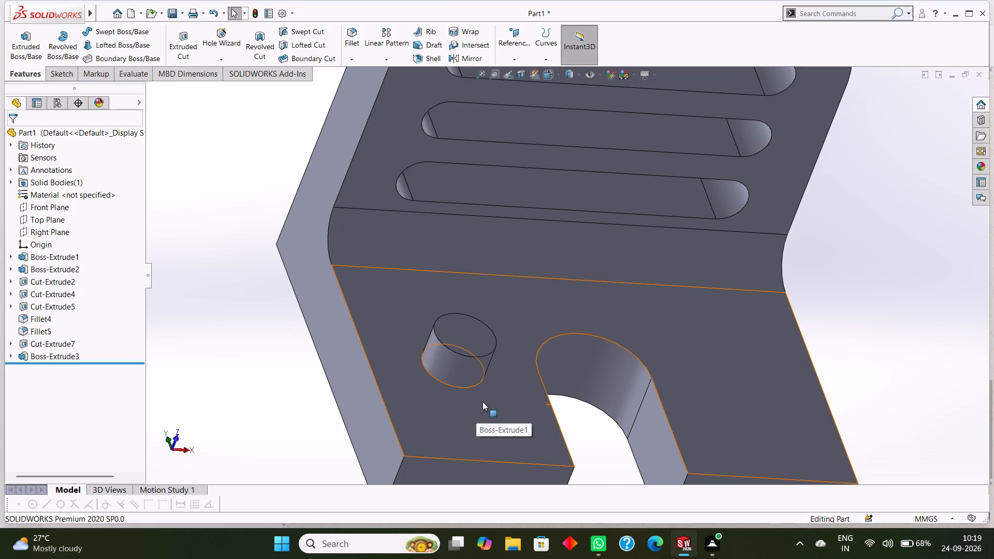
scroll(483, 402, up, 1)
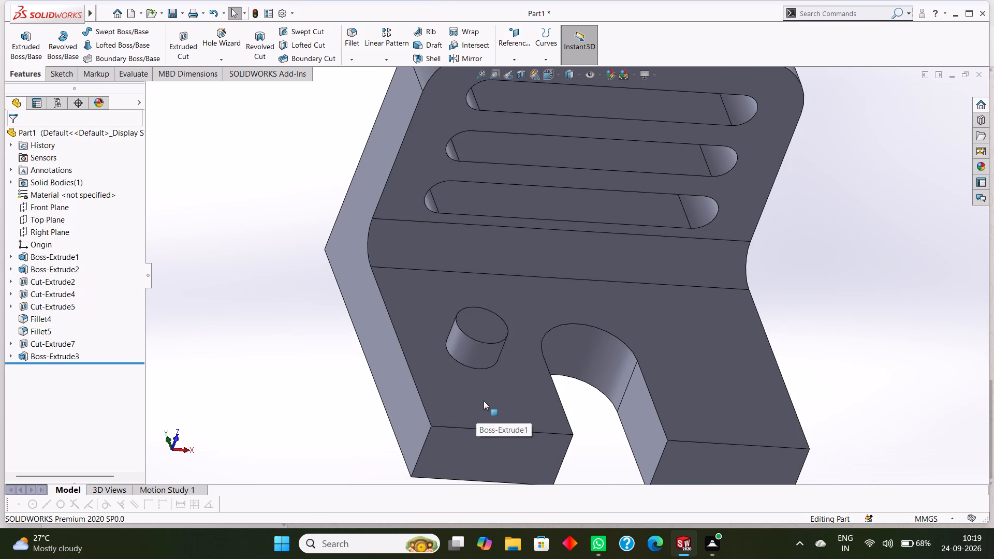
scroll(484, 401, down, 1)
scroll(488, 398, up, 1)
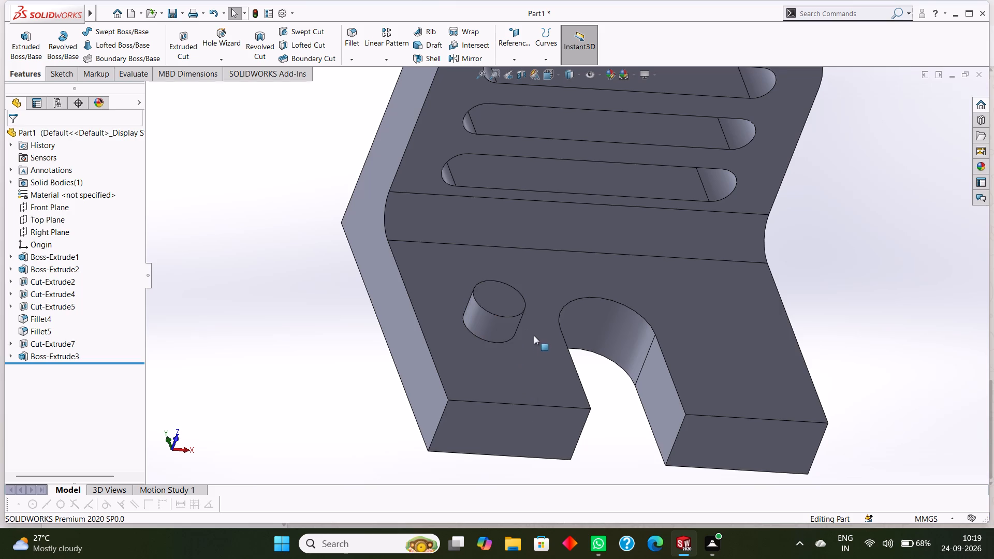
key(ctrl+z)
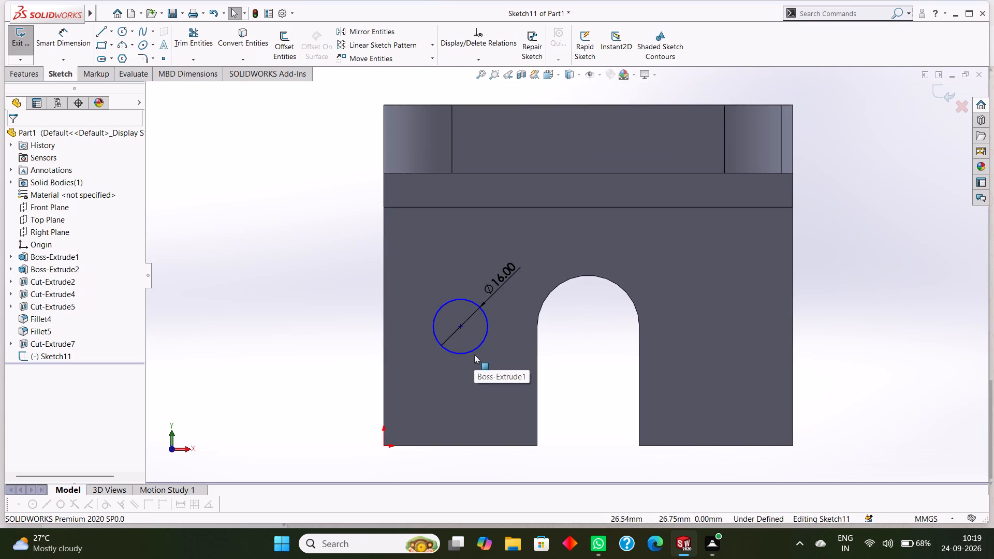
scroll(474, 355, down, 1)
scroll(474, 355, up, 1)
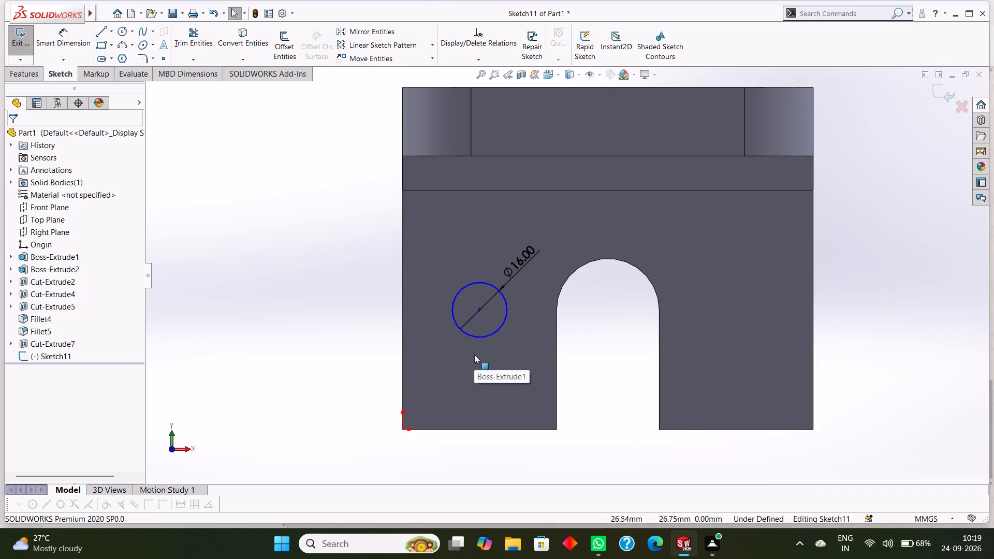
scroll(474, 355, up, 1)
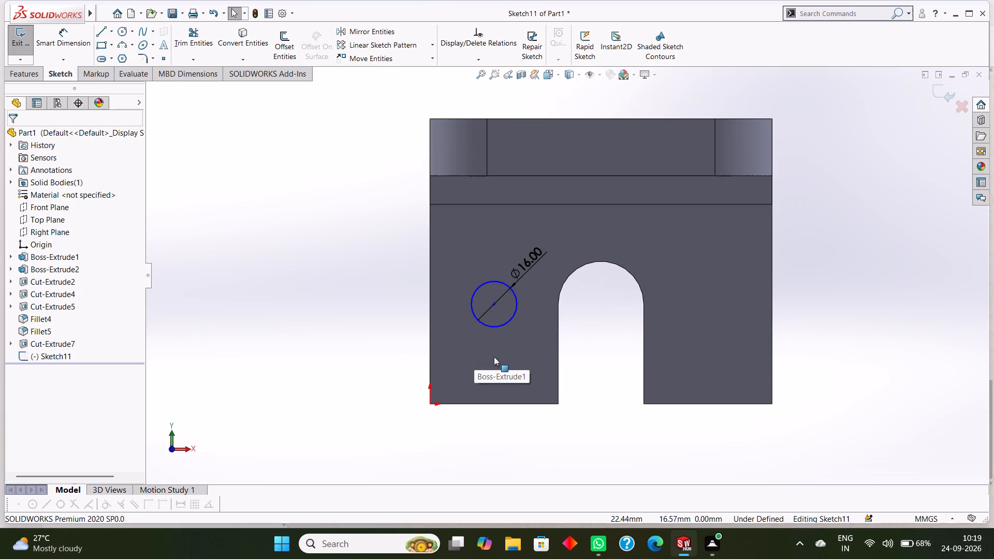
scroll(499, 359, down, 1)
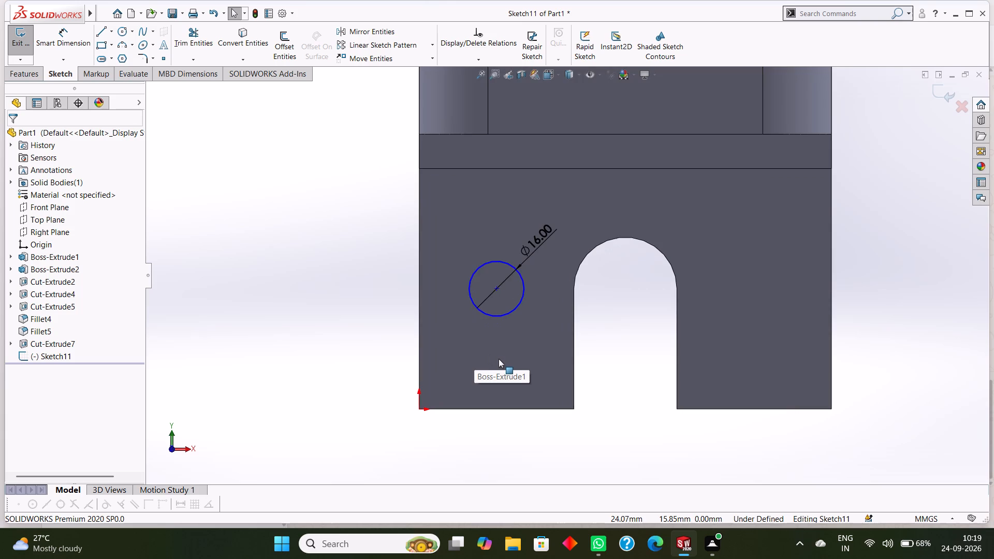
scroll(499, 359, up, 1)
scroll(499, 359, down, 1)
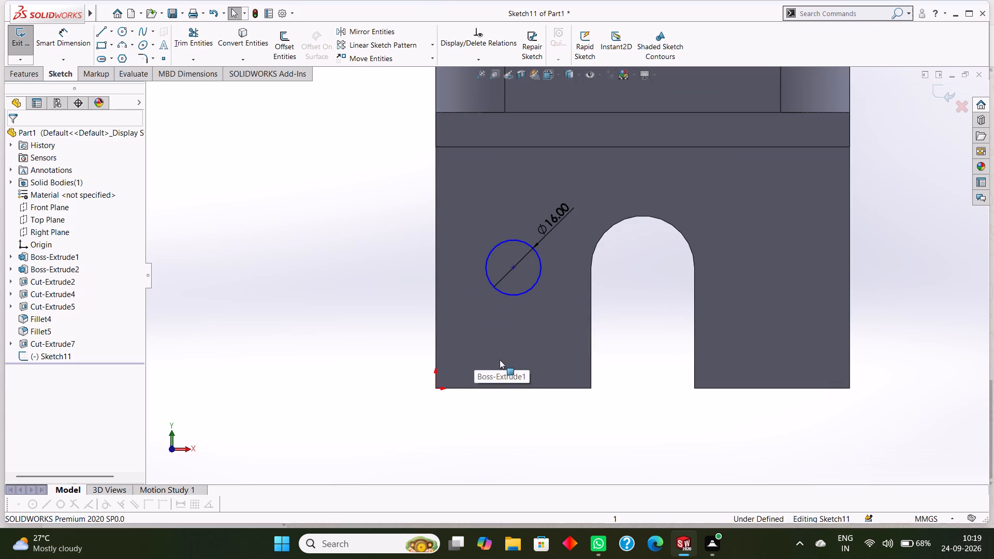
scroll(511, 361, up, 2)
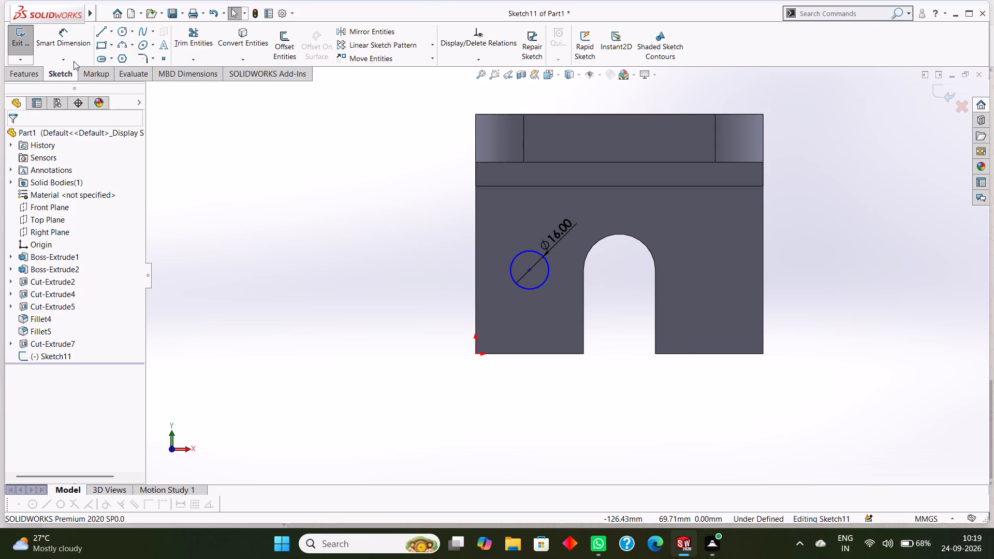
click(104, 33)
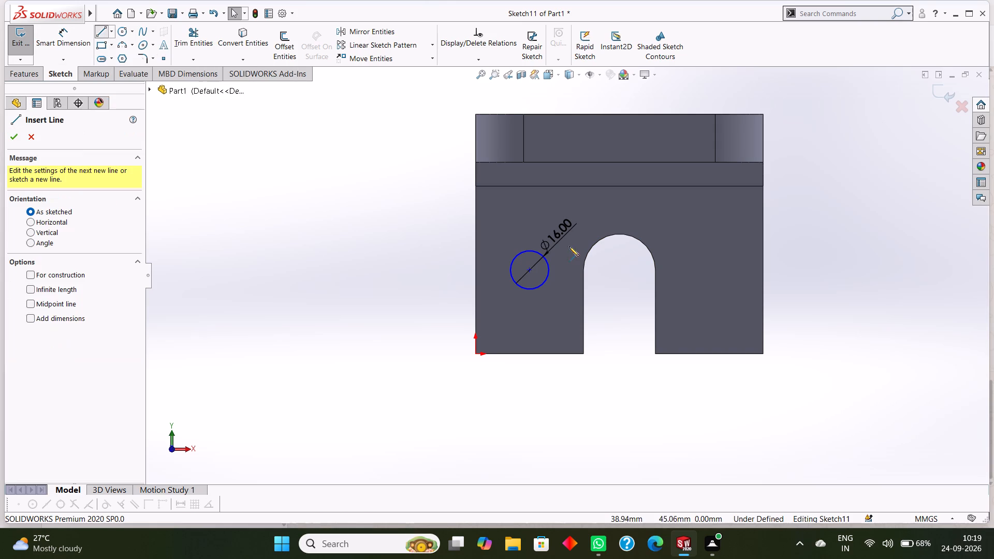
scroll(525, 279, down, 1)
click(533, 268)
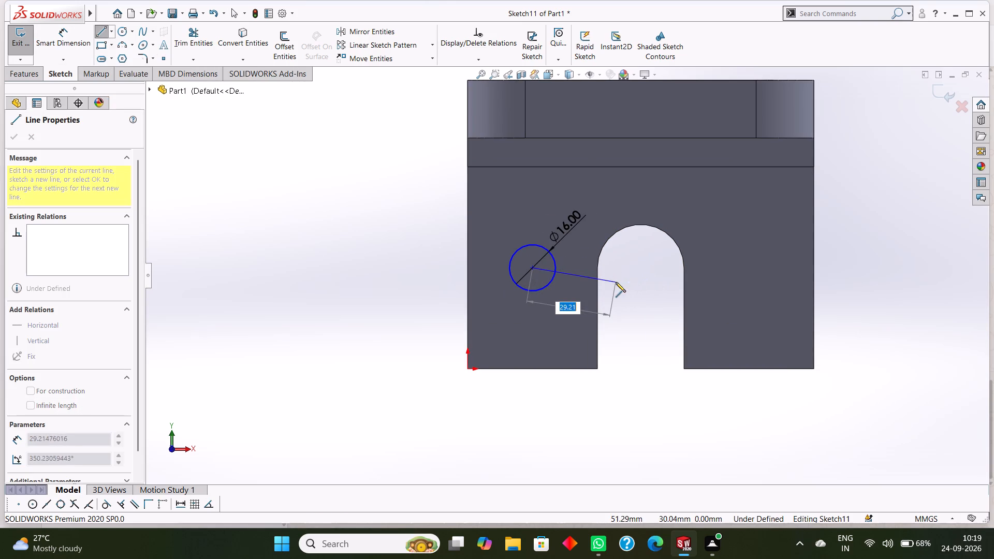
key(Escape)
Draw a second circle of about 3.72 mm radius inside the 16 mm circle, sharing its centre at X 22.5, Y 35 mm.
click(123, 30)
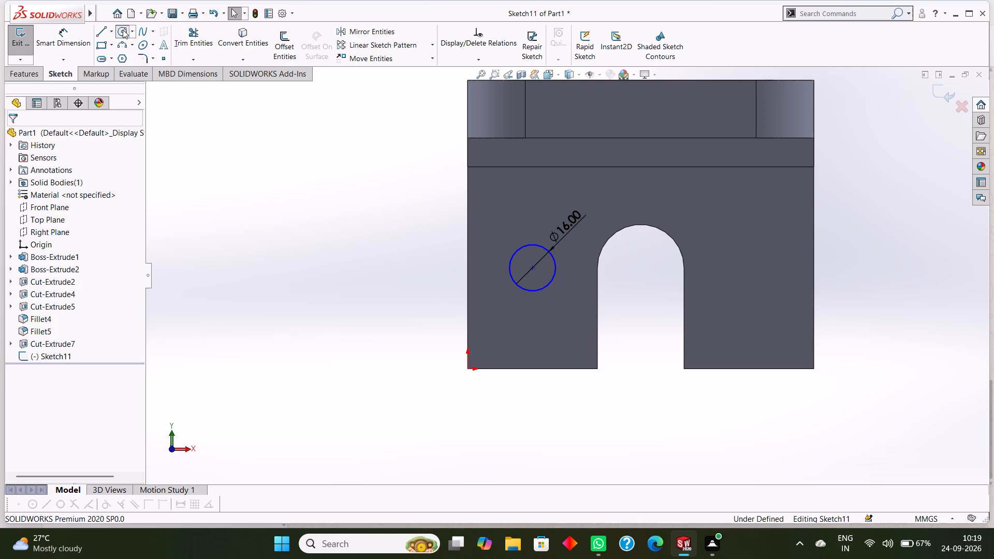
click(534, 269)
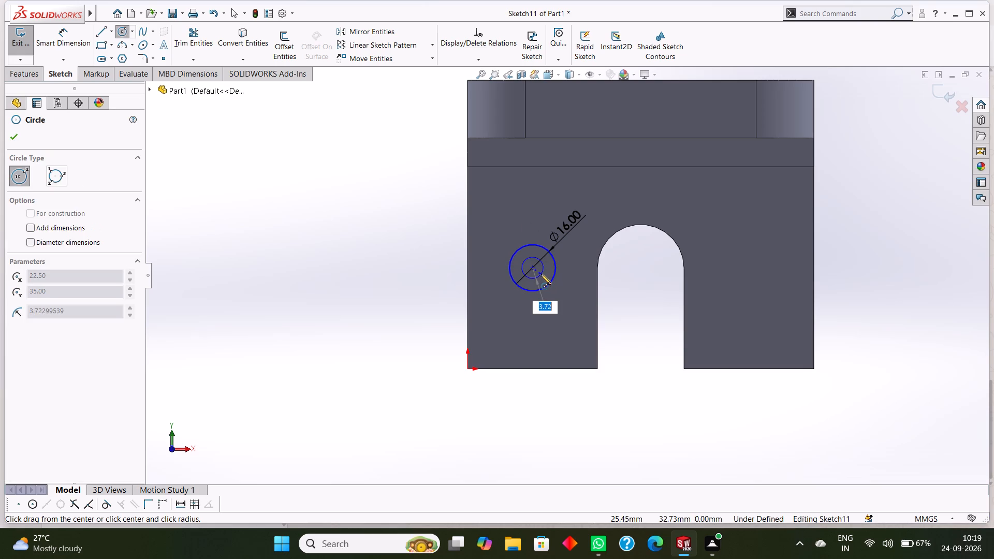
click(541, 274)
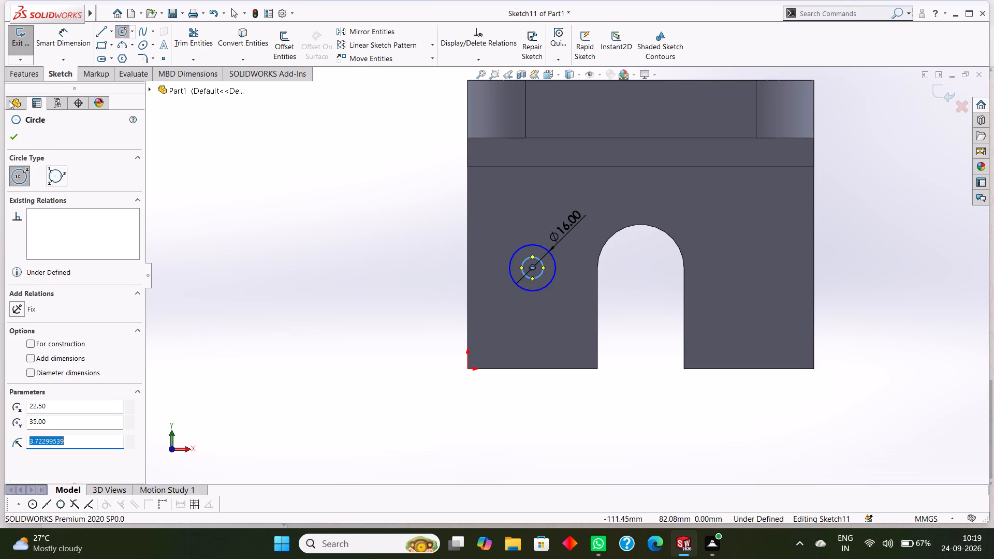
click(16, 136)
Dimension the inner circle's diameter as 12 mm.
click(65, 45)
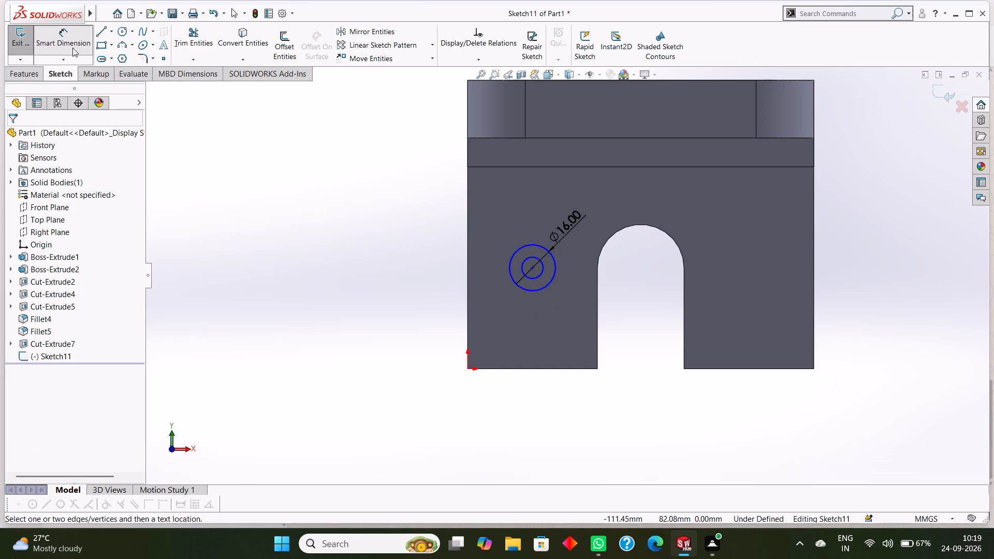
scroll(545, 277, down, 3)
click(546, 256)
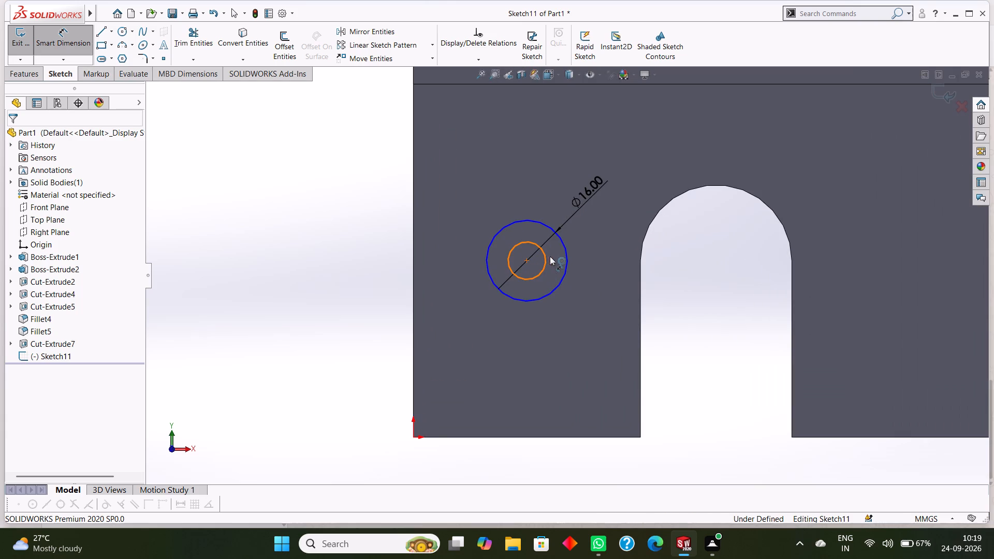
click(590, 259)
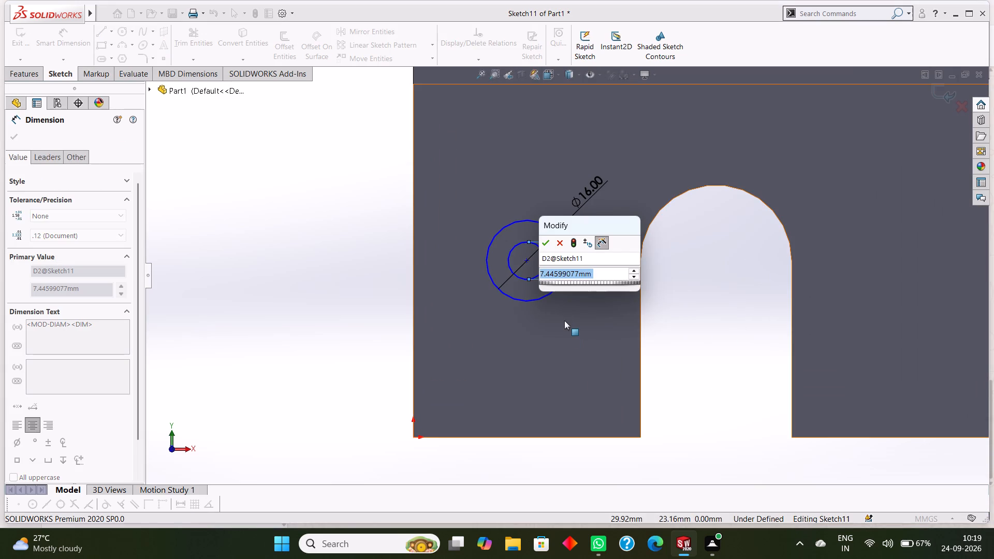
text(12)
key(Return)
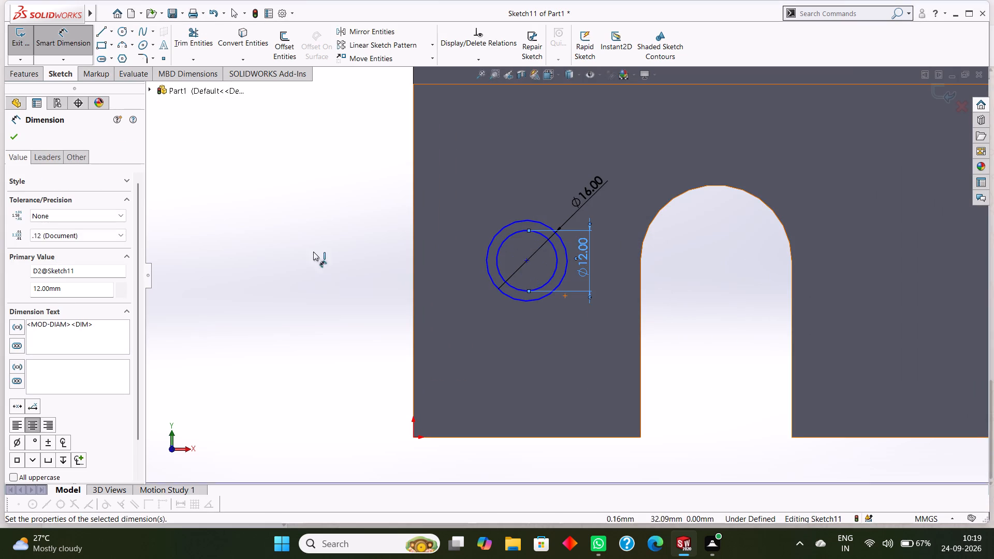
click(10, 136)
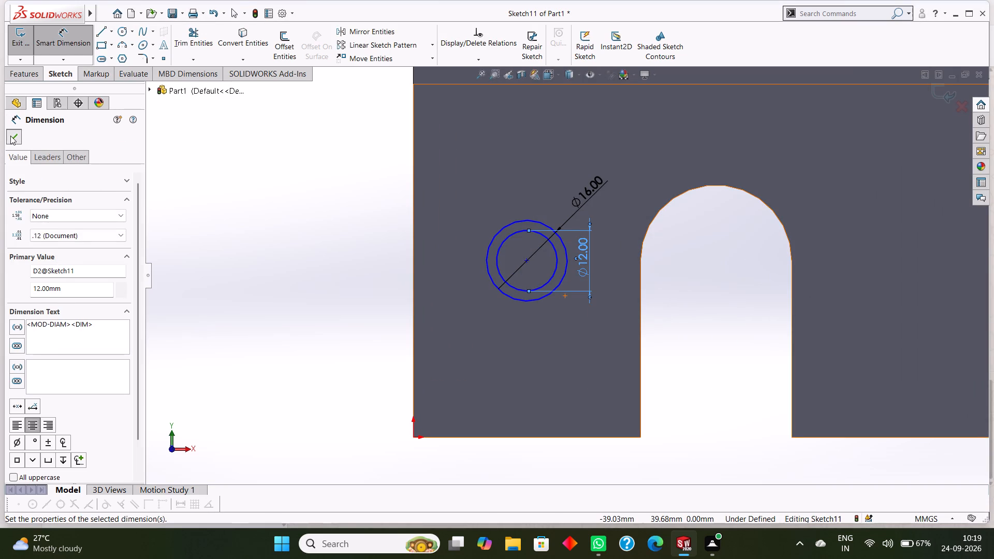
Extrude the ring between the 16 mm and 12 mm circles upward as a blind boss 10 mm high, merged with the body.
click(23, 75)
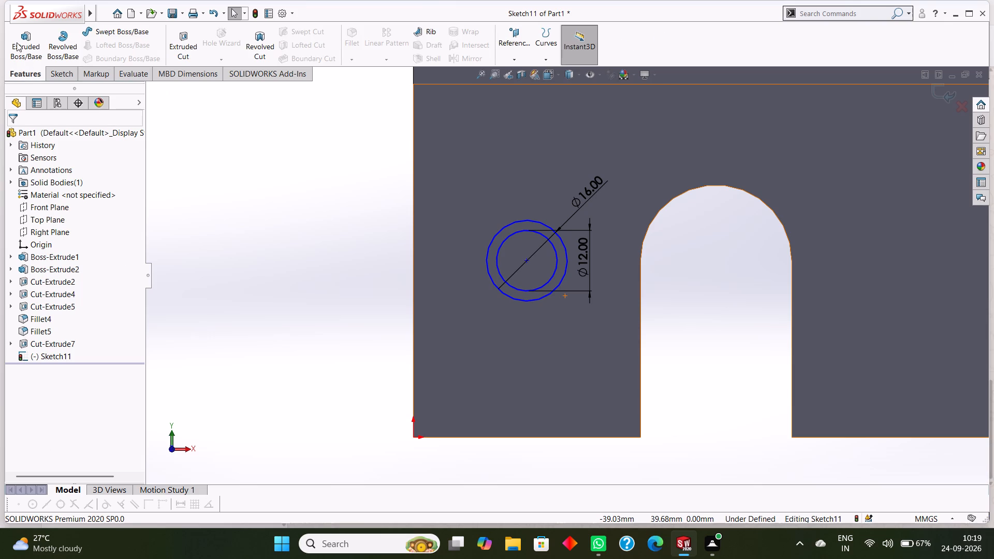
click(17, 42)
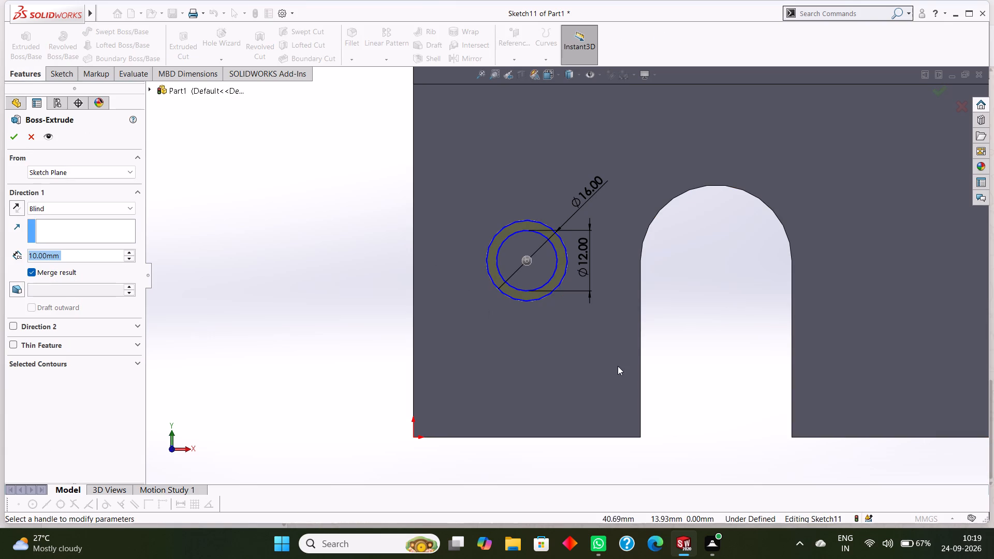
scroll(611, 360, up, 2)
middle_drag(657, 404, 664, 299)
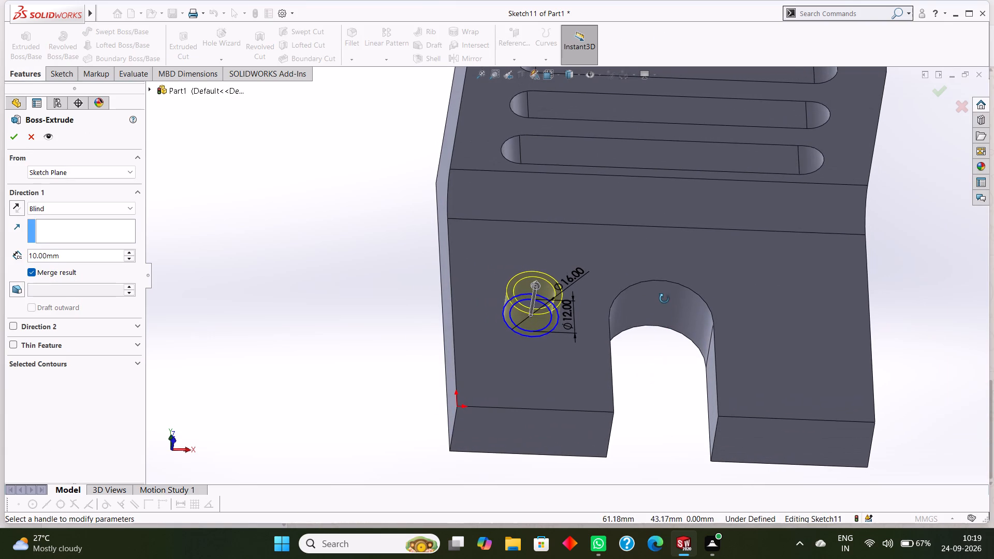
middle_drag(664, 299, 664, 298)
click(18, 138)
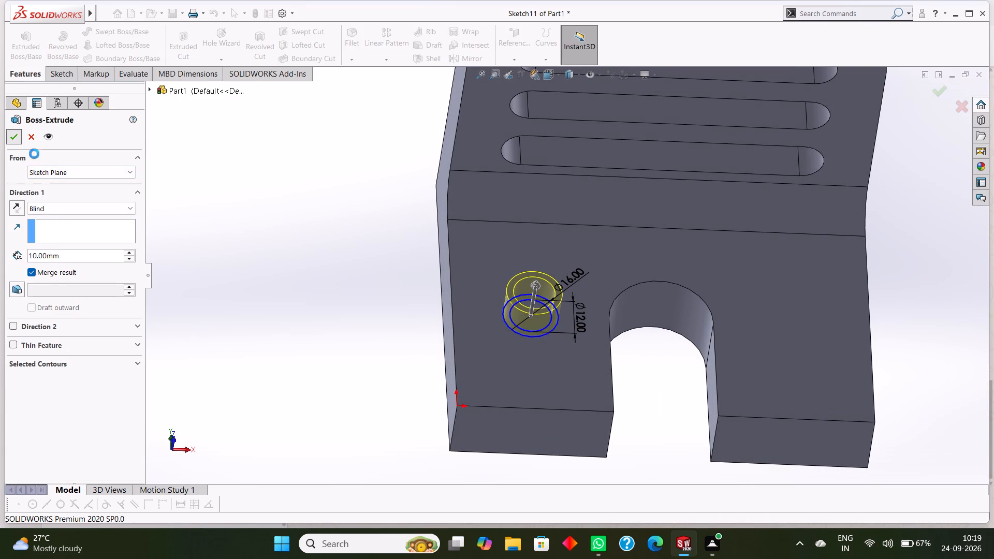
click(331, 240)
scroll(613, 284, up, 3)
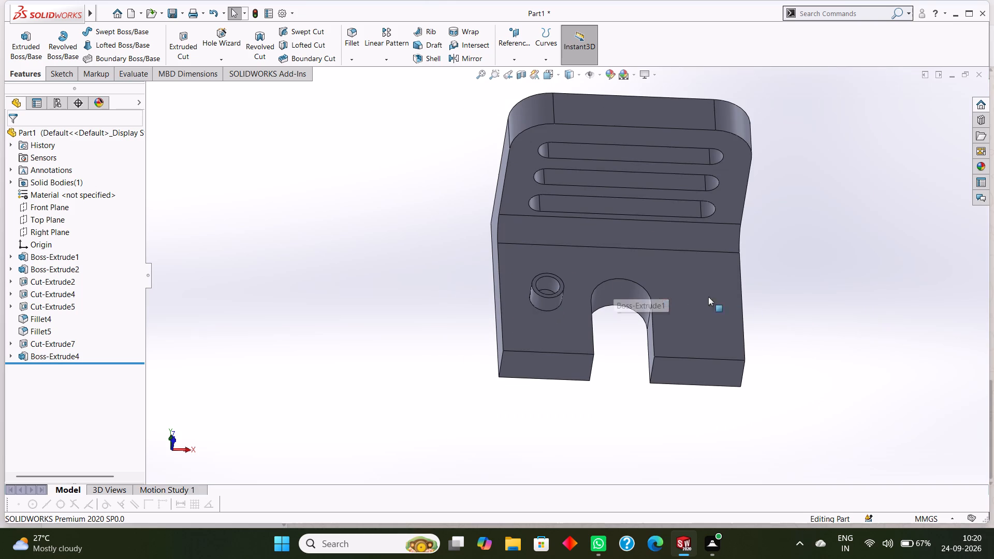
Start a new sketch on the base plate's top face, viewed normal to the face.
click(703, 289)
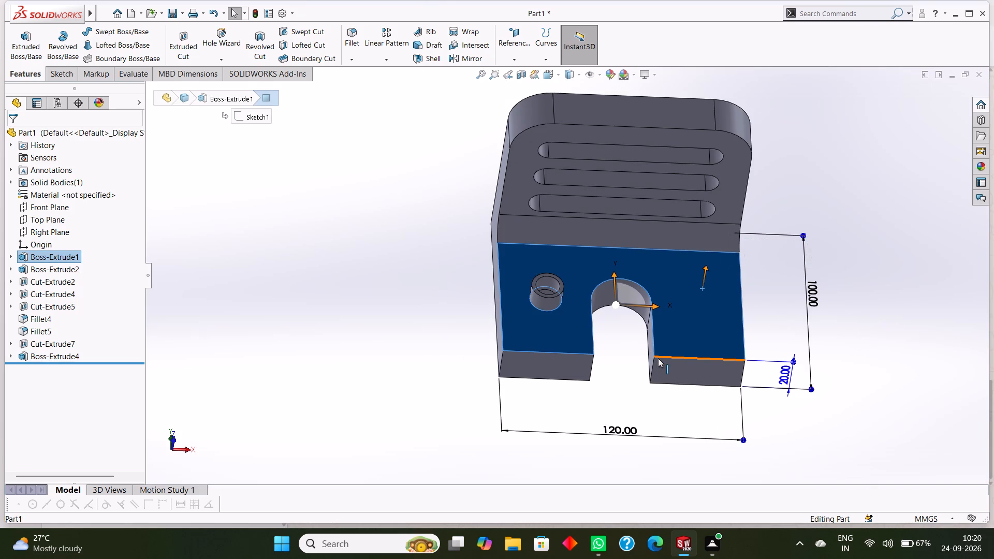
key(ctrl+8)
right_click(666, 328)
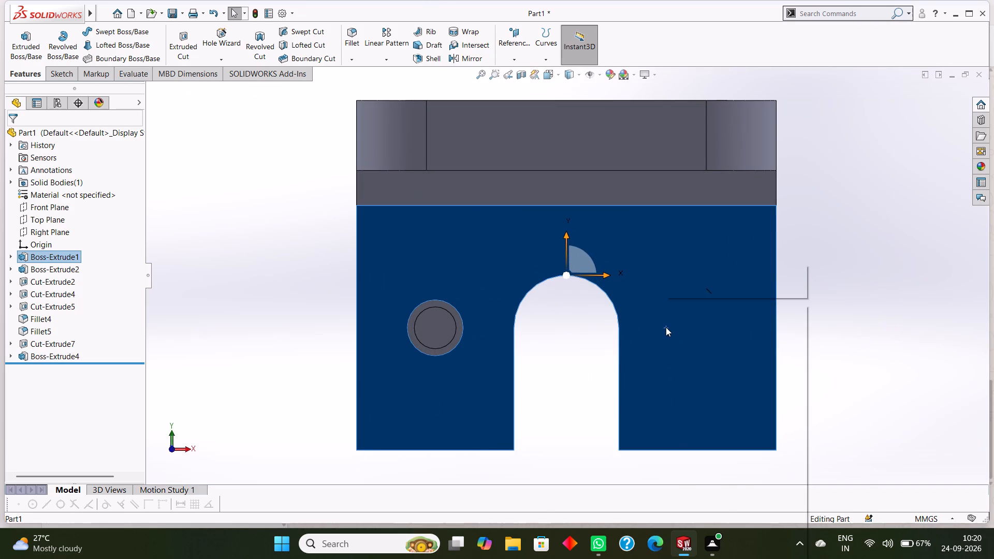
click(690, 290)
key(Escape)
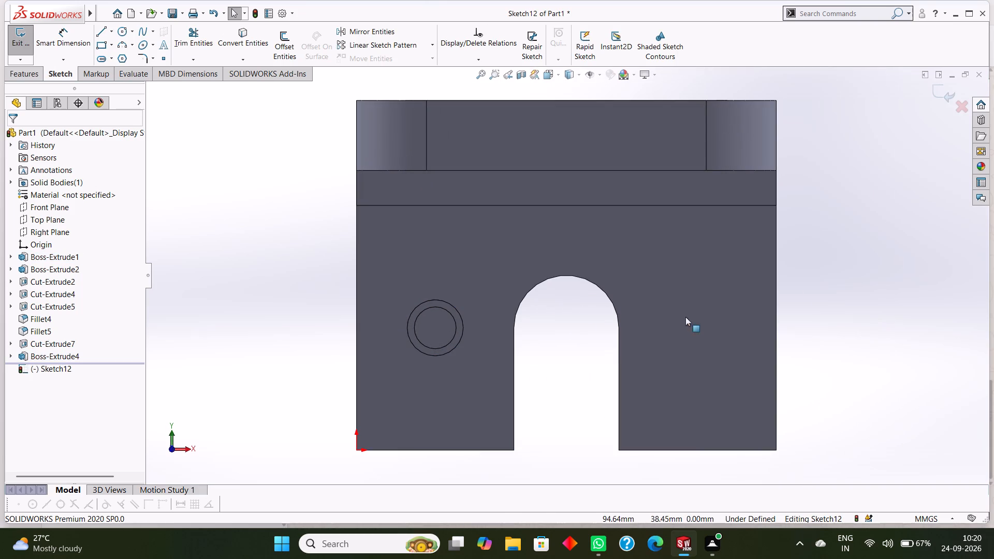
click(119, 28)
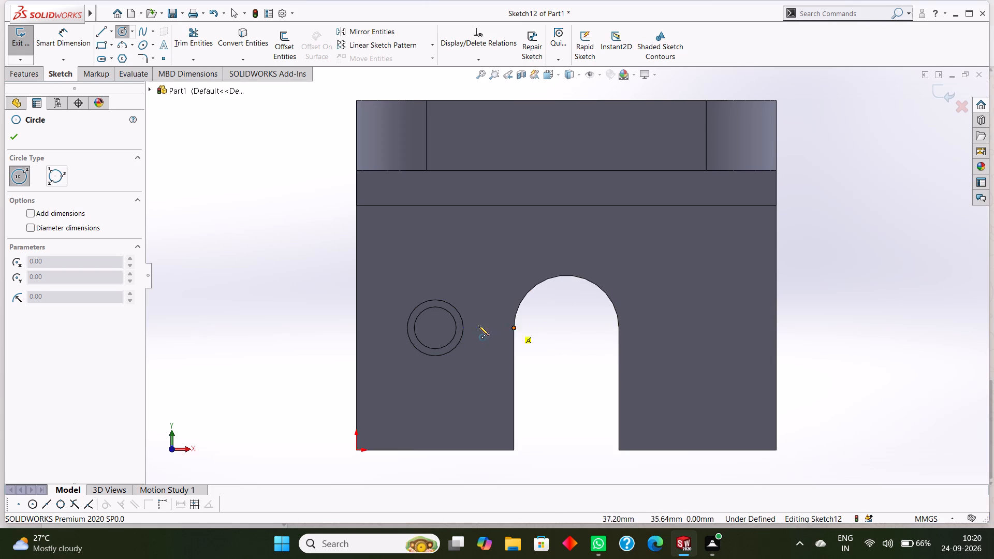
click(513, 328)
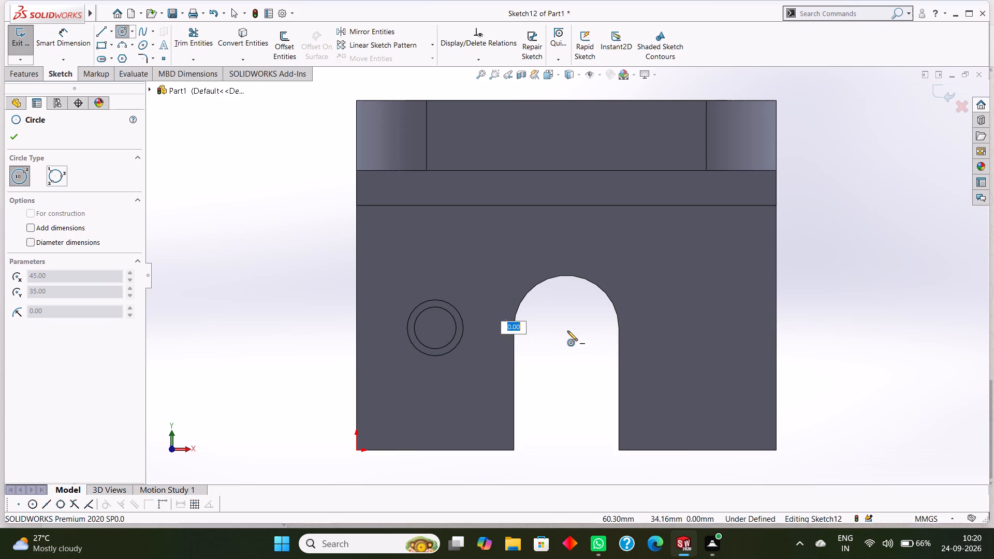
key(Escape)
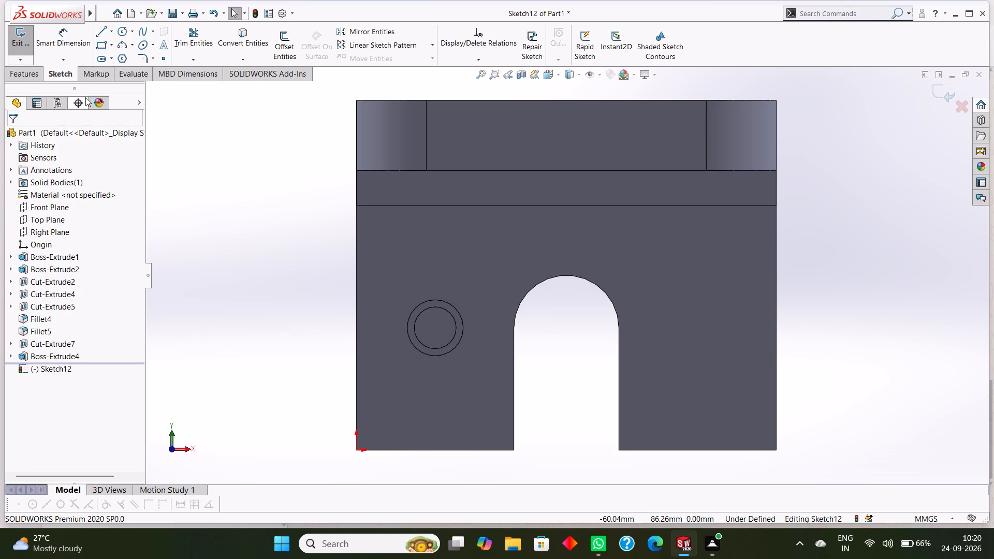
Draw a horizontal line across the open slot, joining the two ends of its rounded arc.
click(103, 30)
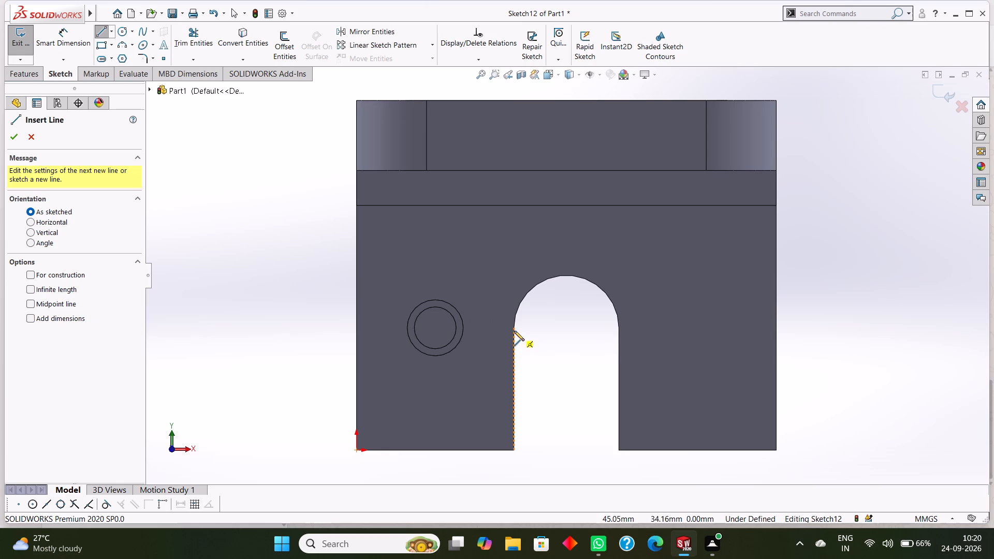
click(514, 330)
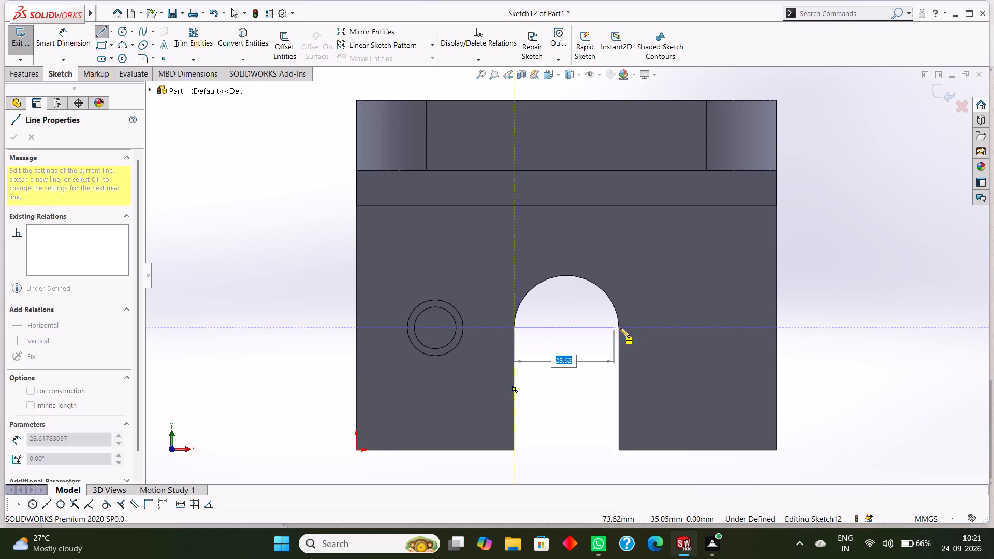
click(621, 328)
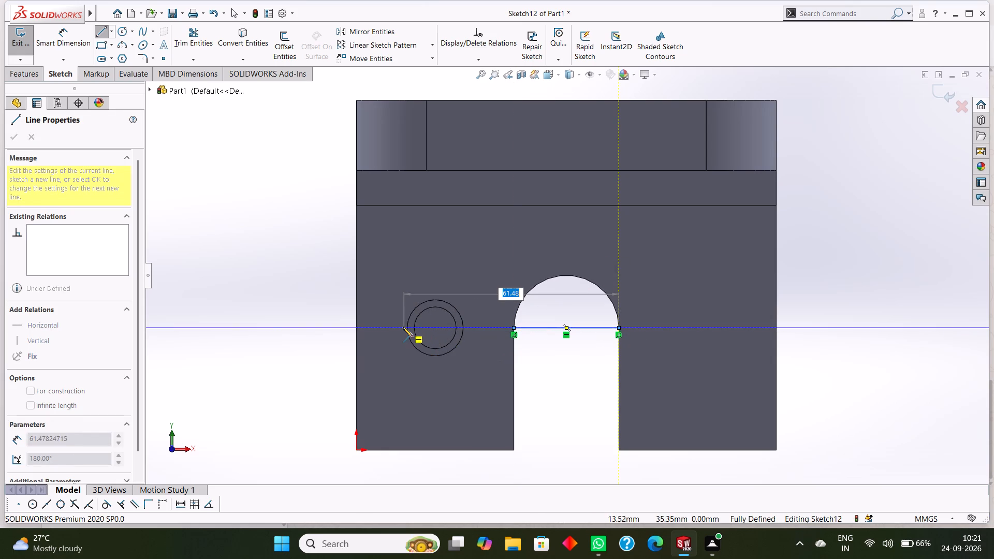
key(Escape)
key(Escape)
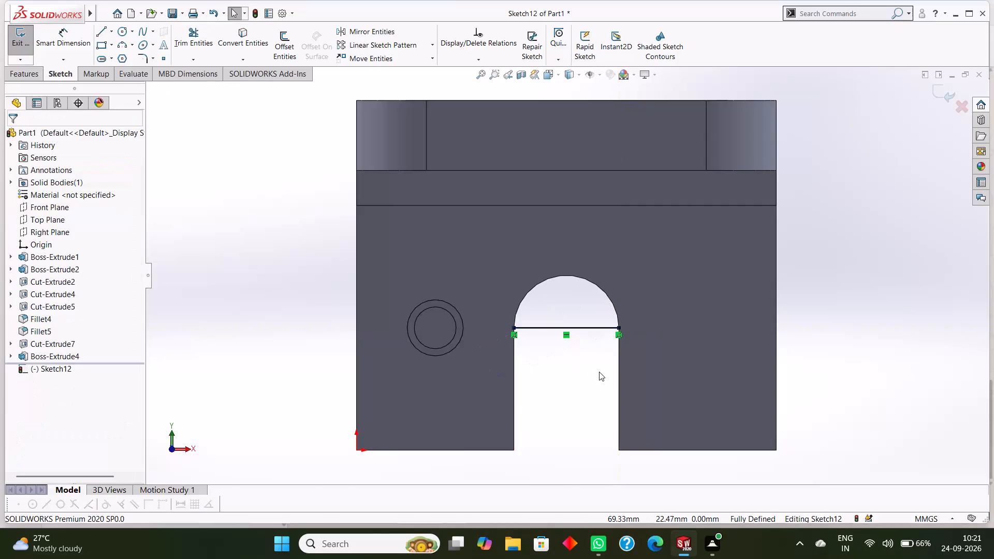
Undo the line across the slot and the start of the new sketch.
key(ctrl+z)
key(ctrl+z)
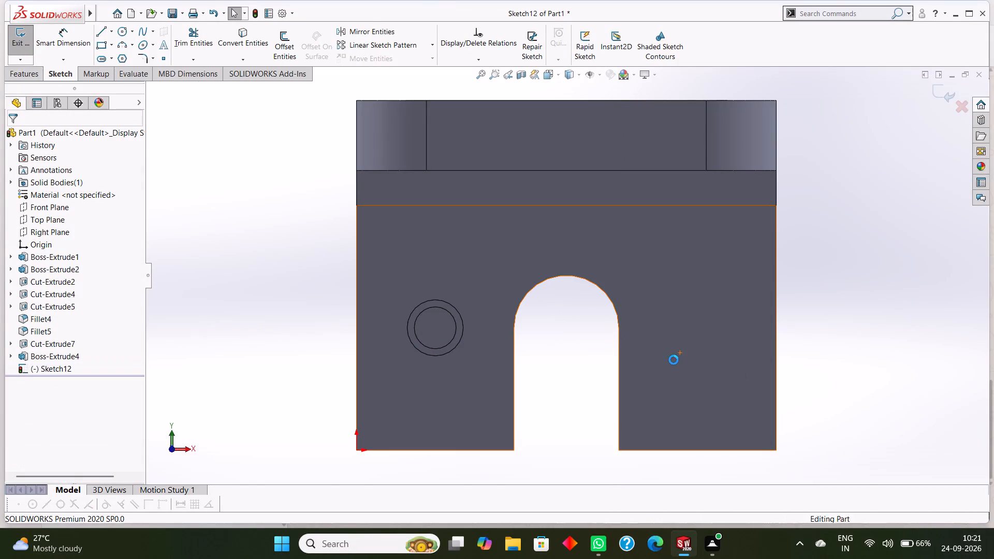
Undo the hollow boss extrusion and its sketched 16 mm and 12 mm circles together with their dimensions.
key(ctrl+z)
key(ctrl+z)
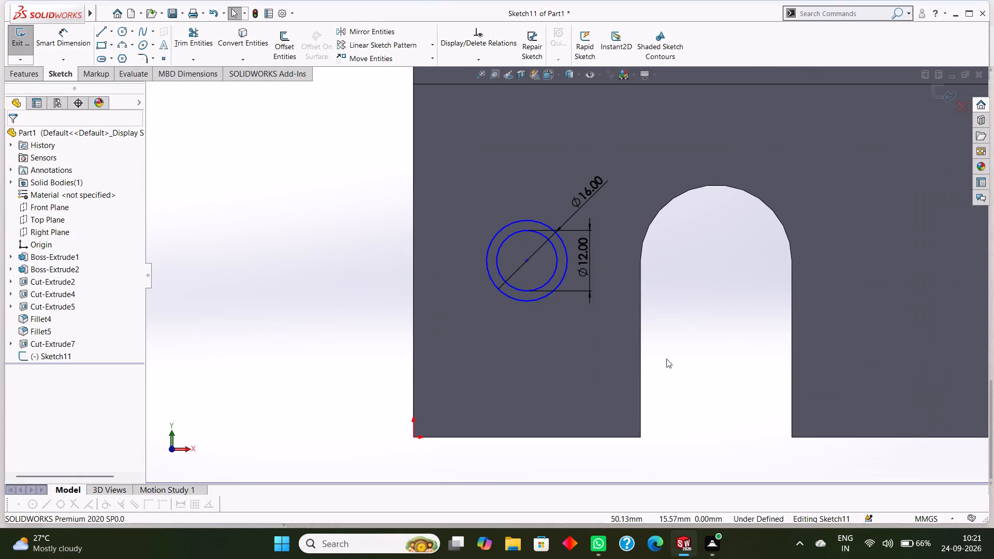
key(ctrl+z)
key(ctrl+z)
key(ctrl+z)
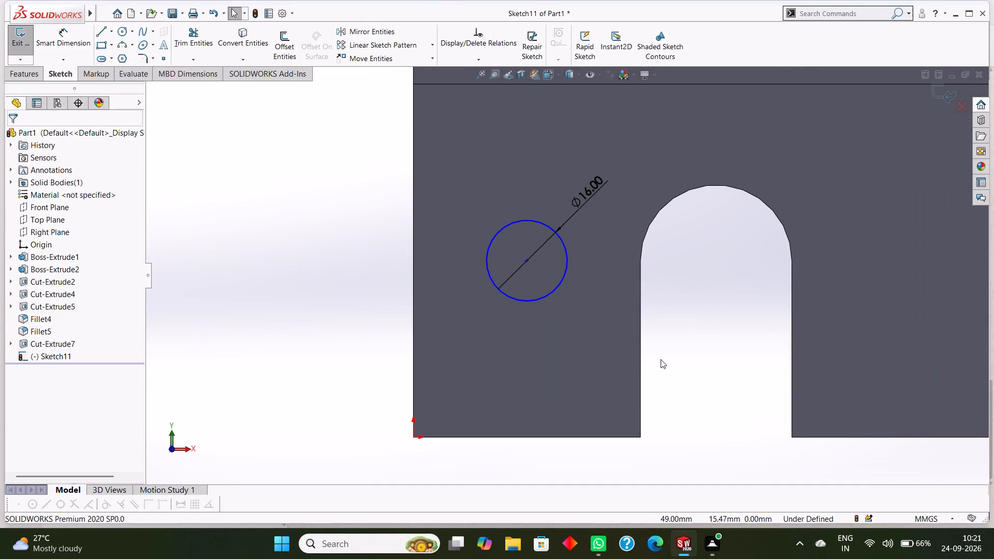
key(ctrl+z)
key(ctrl+z)
key(ctrl+z)
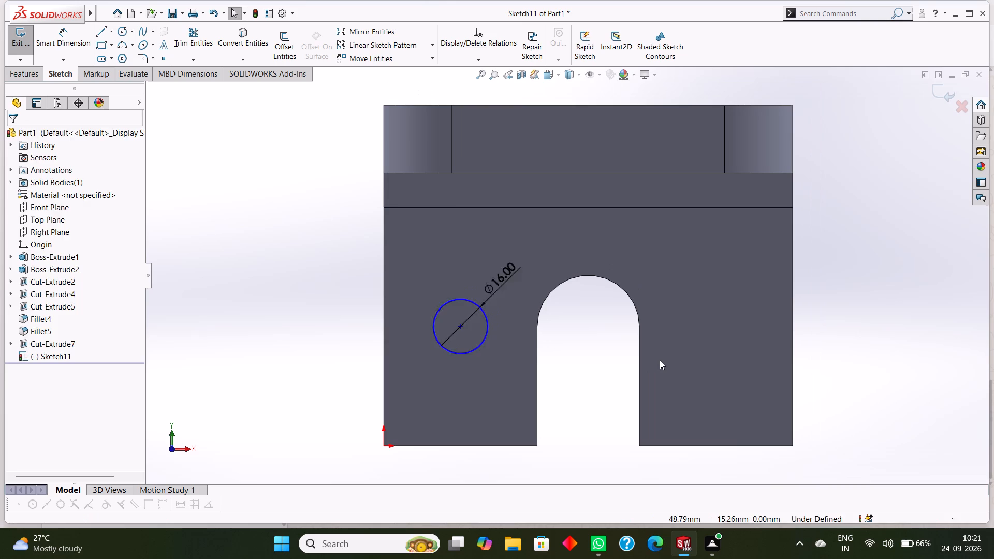
key(ctrl+z)
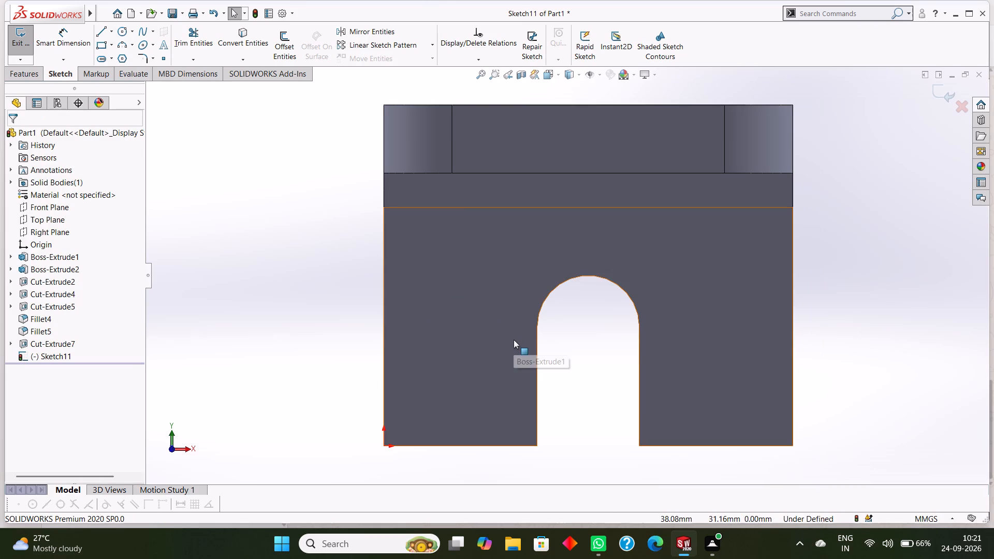
Draw a vertical 30 mm centerline from the origin up along the base plate's side edge.
scroll(514, 340, down, 1)
scroll(520, 340, up, 2)
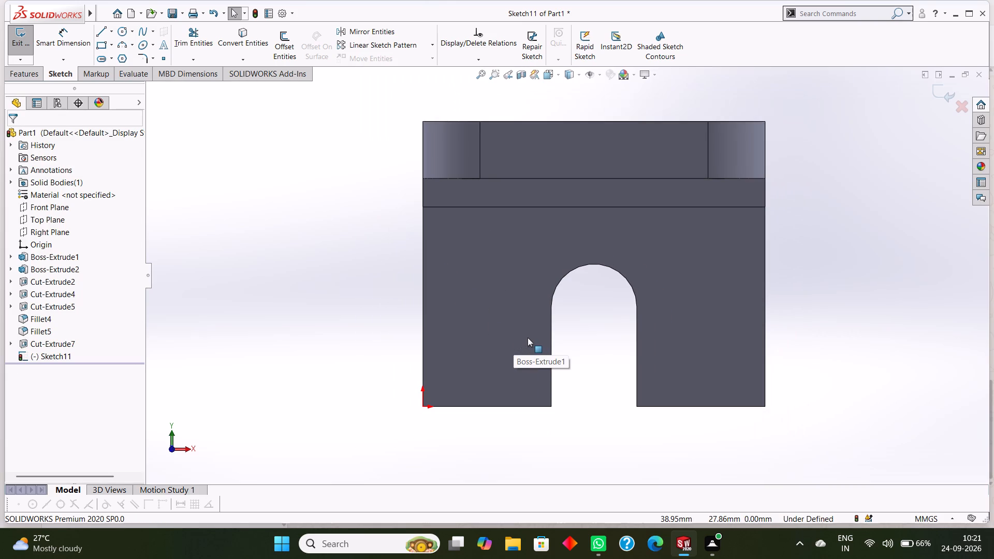
scroll(528, 337, up, 1)
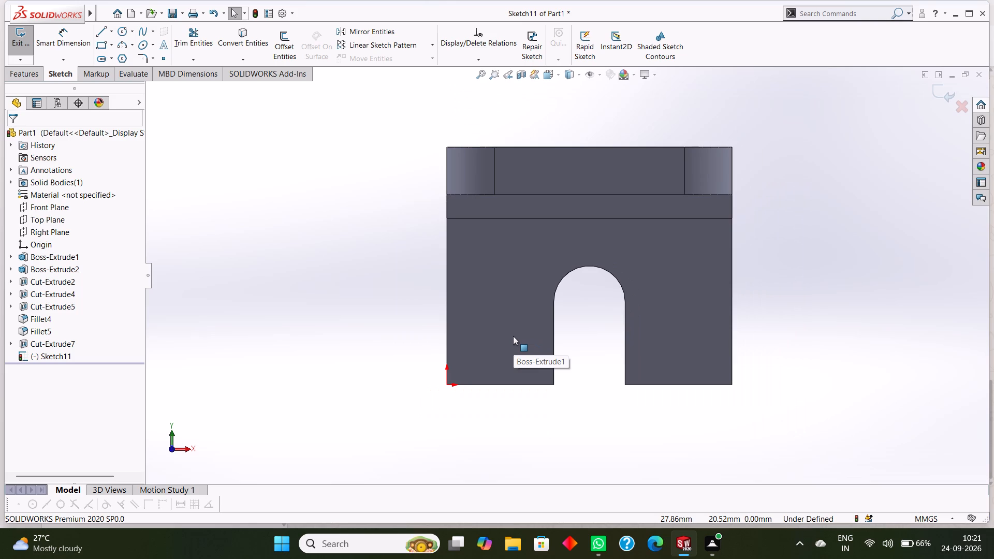
scroll(516, 336, up, 1)
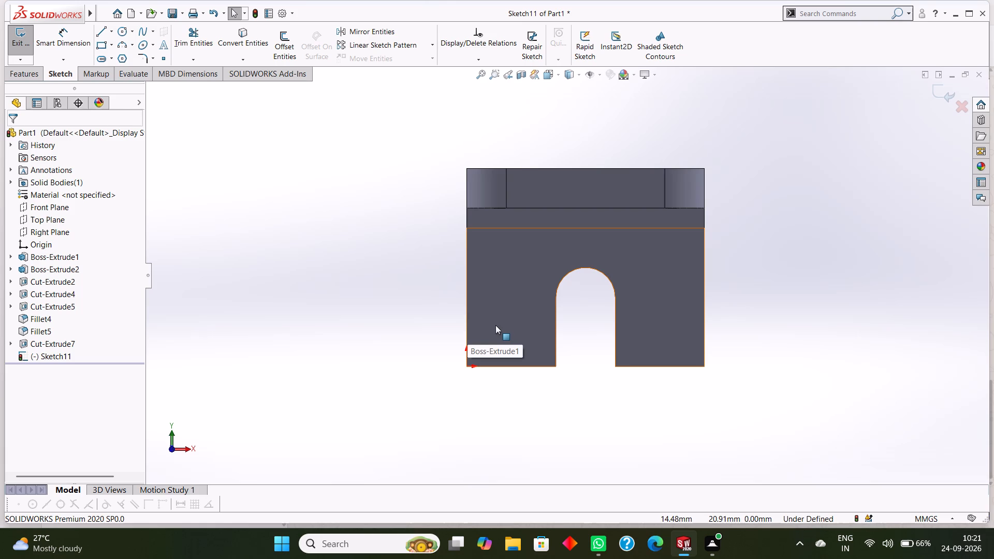
scroll(495, 325, up, 1)
scroll(496, 325, down, 1)
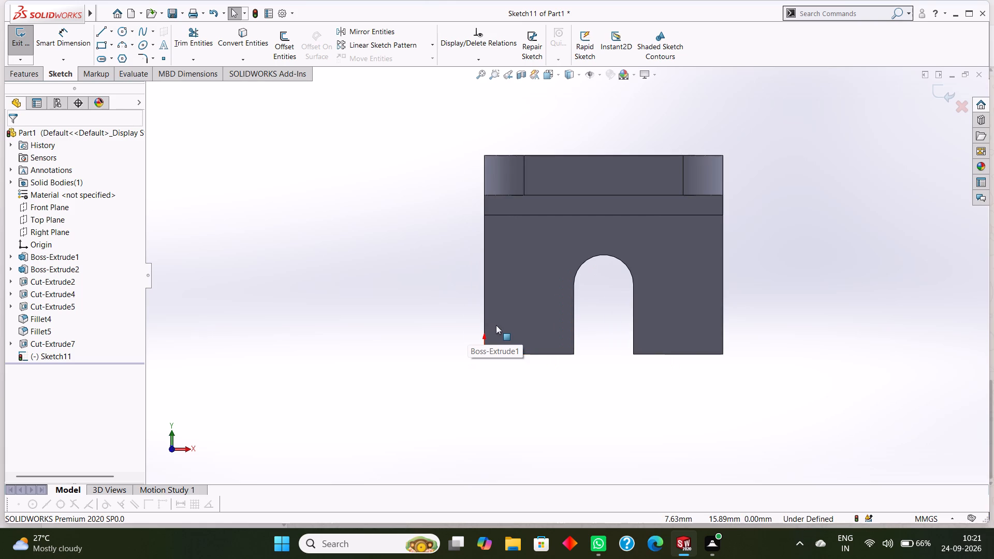
scroll(496, 325, up, 1)
scroll(496, 325, down, 1)
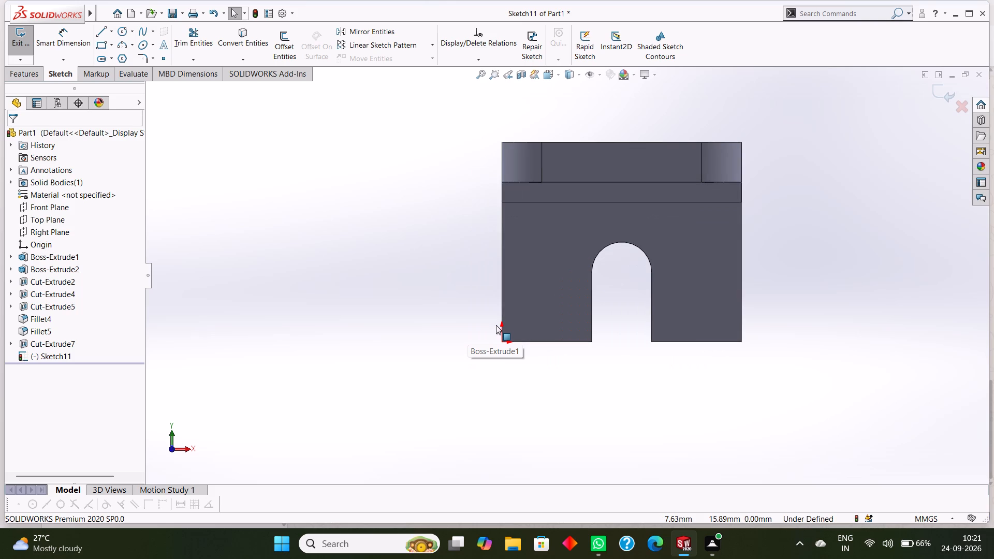
scroll(496, 325, up, 1)
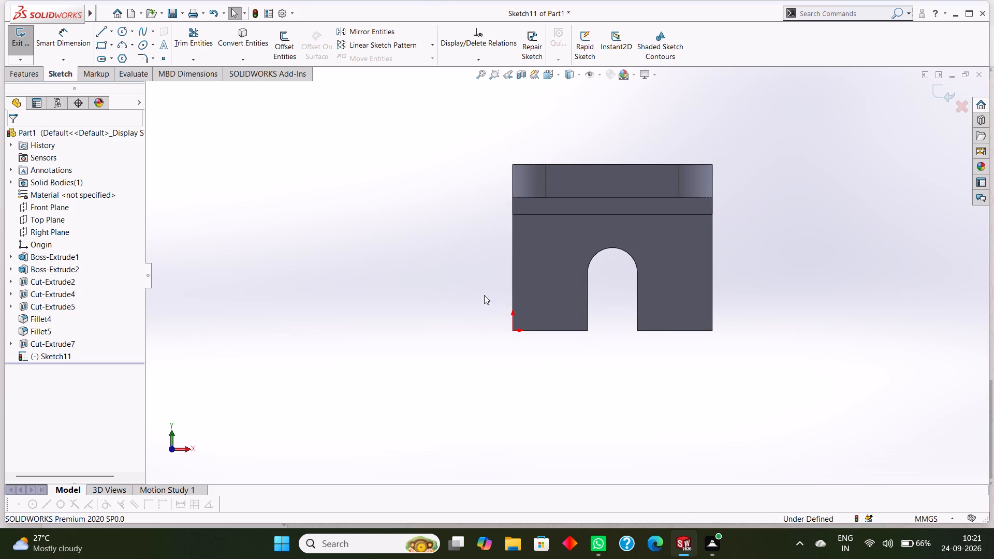
click(113, 34)
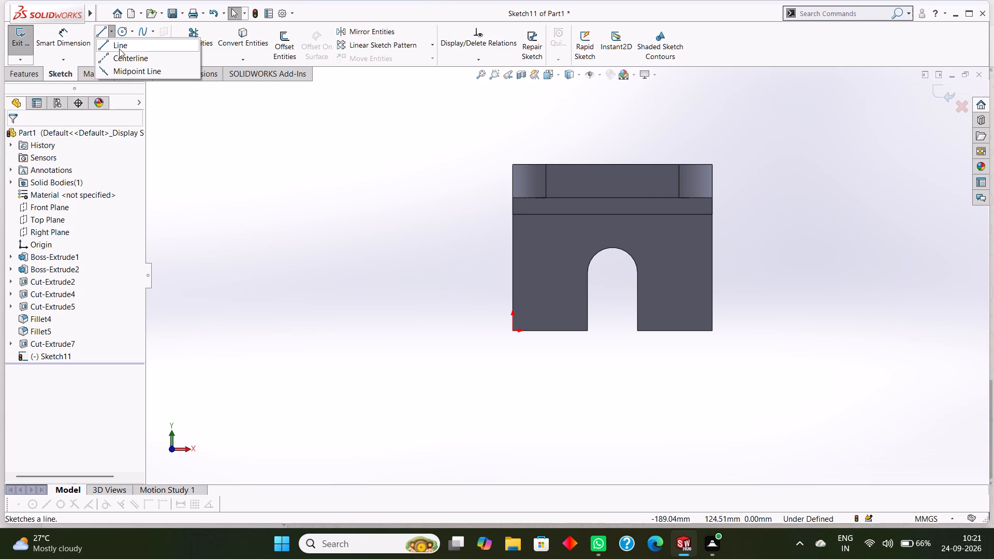
click(121, 58)
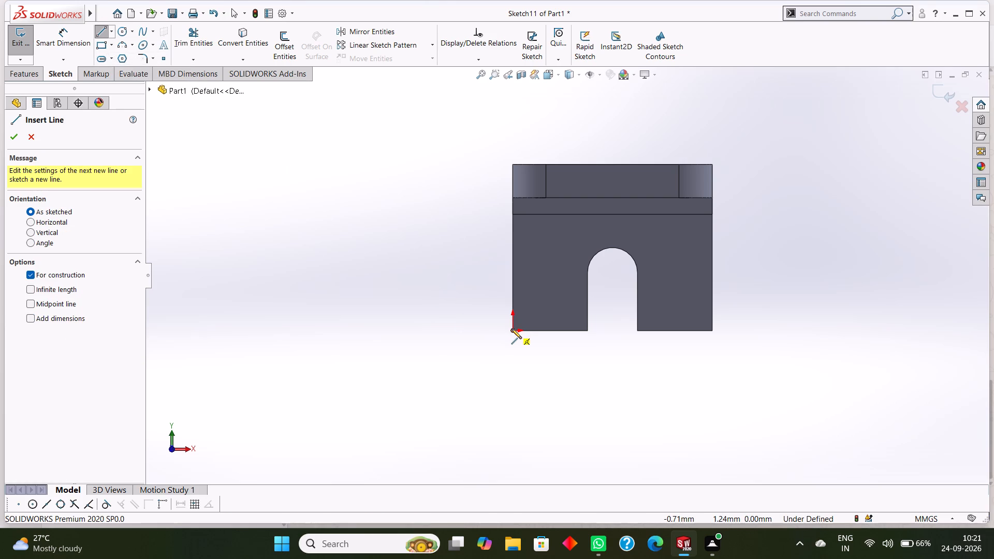
click(511, 330)
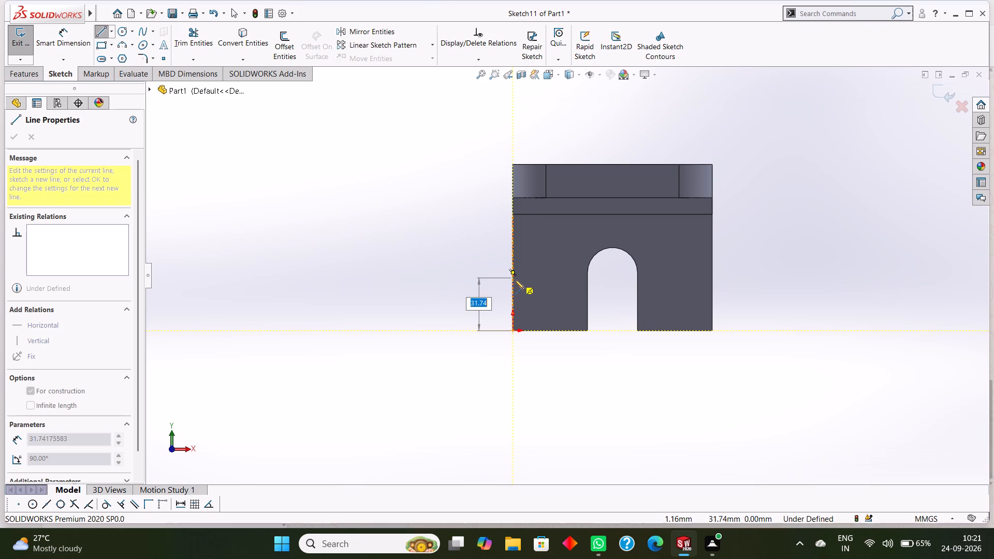
text(30)
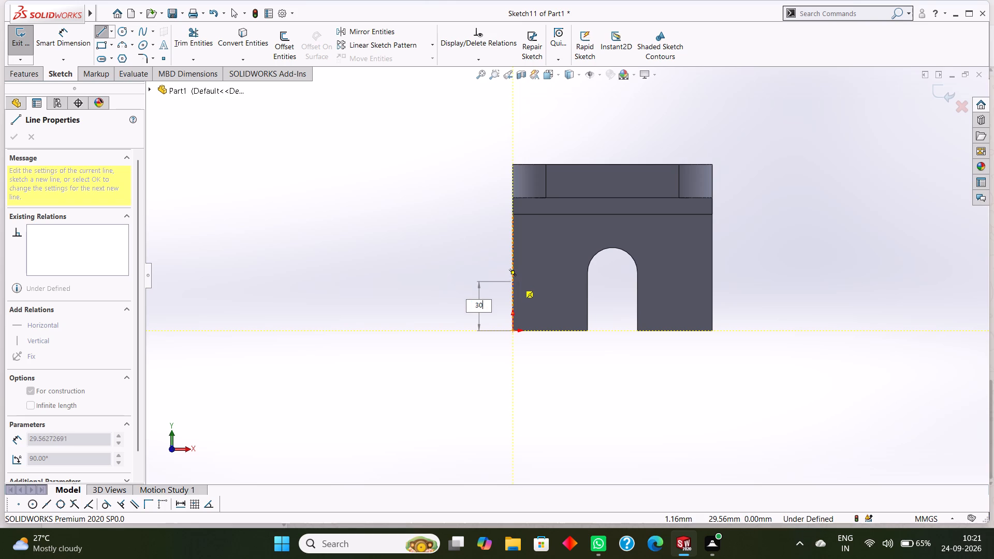
key(Return)
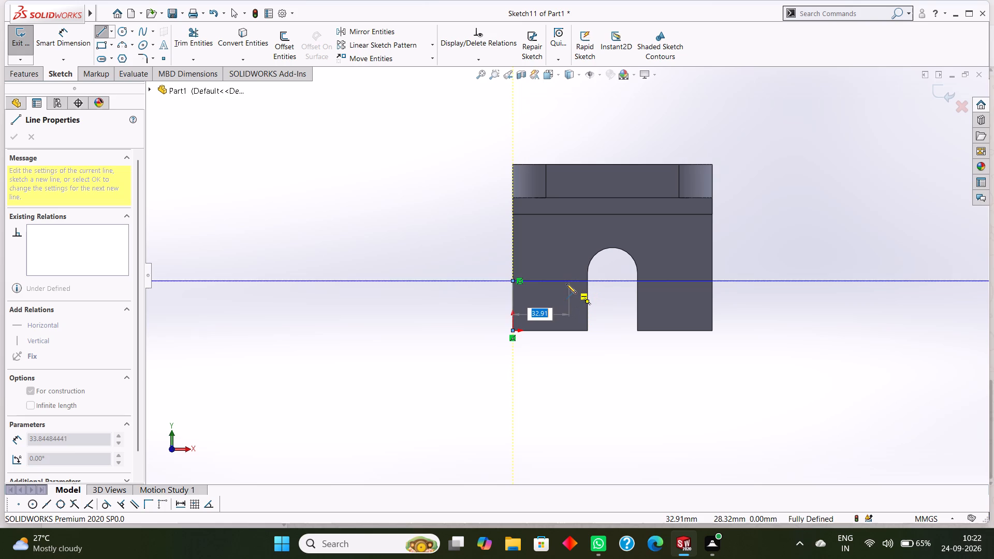
right_click(447, 266)
click(460, 270)
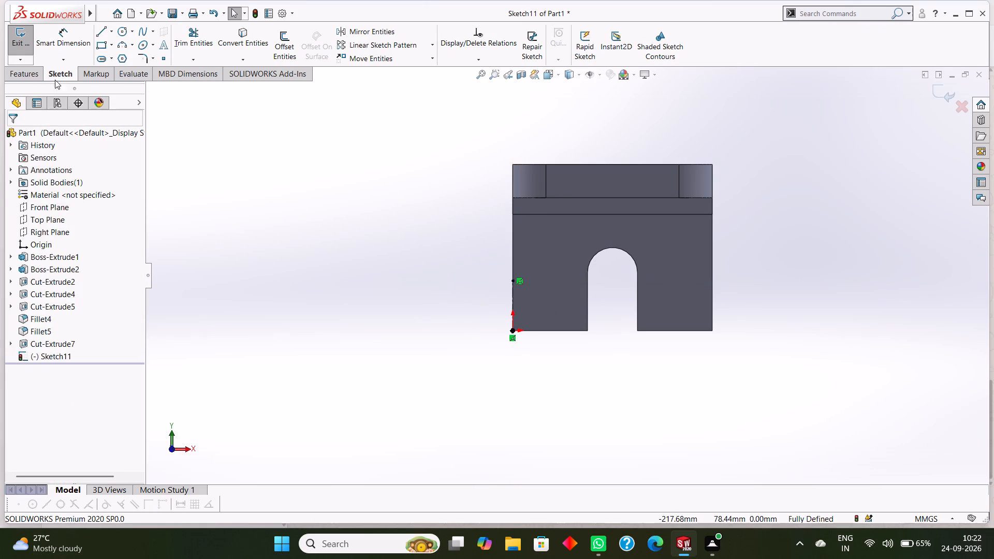
Draw a centerline path from the origin: 30 mm along the plate's open-slot edge, continuing 30 mm vertically into the face.
click(113, 33)
click(122, 57)
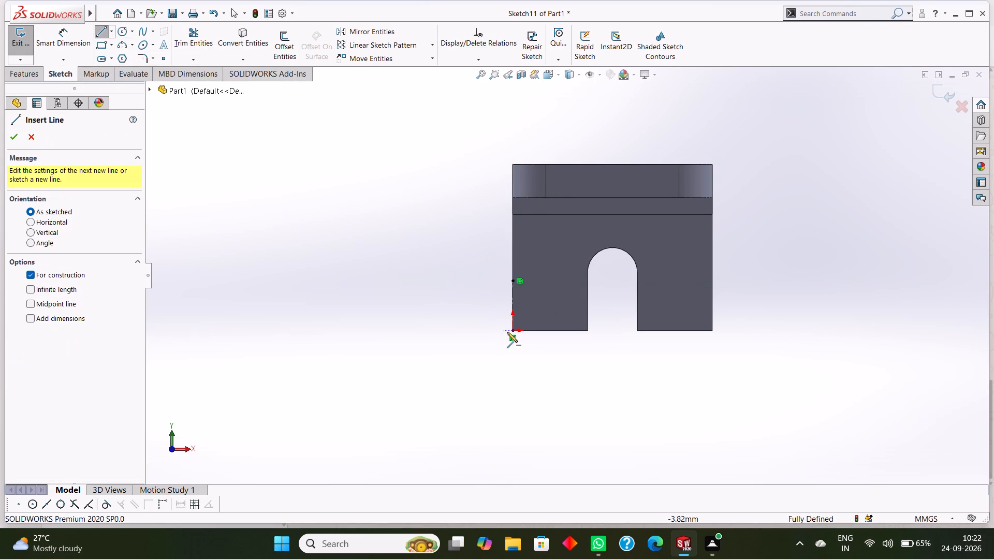
click(513, 331)
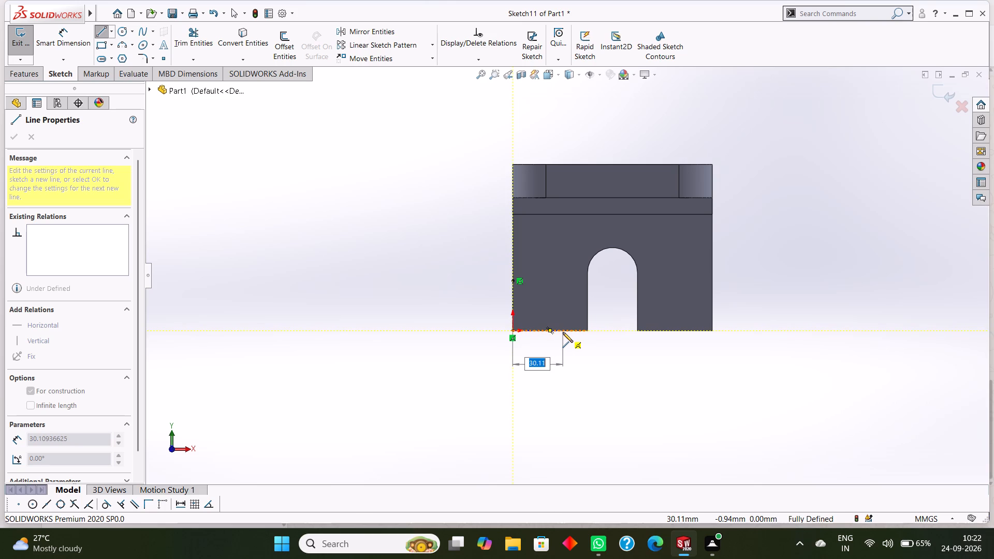
text(30)
key(Return)
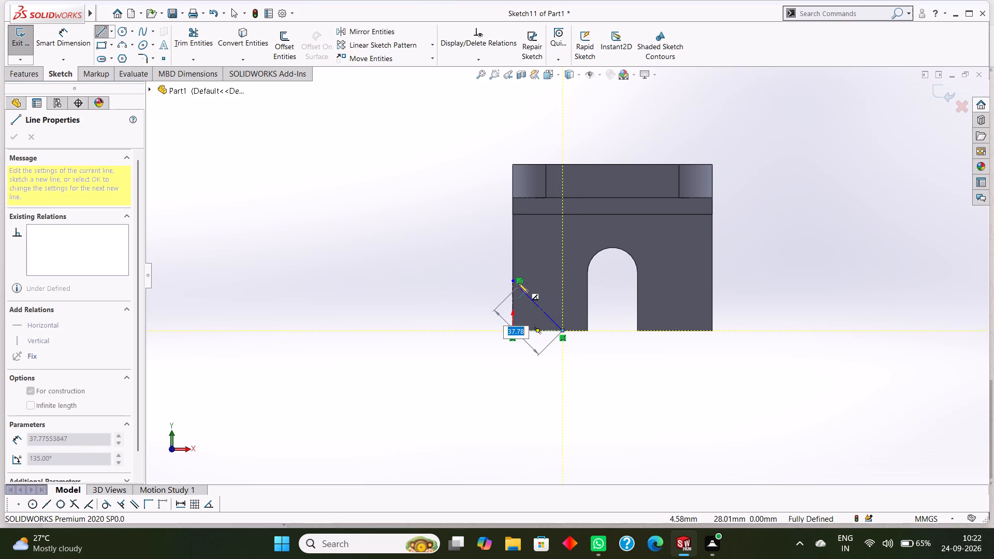
click(564, 281)
right_click(553, 253)
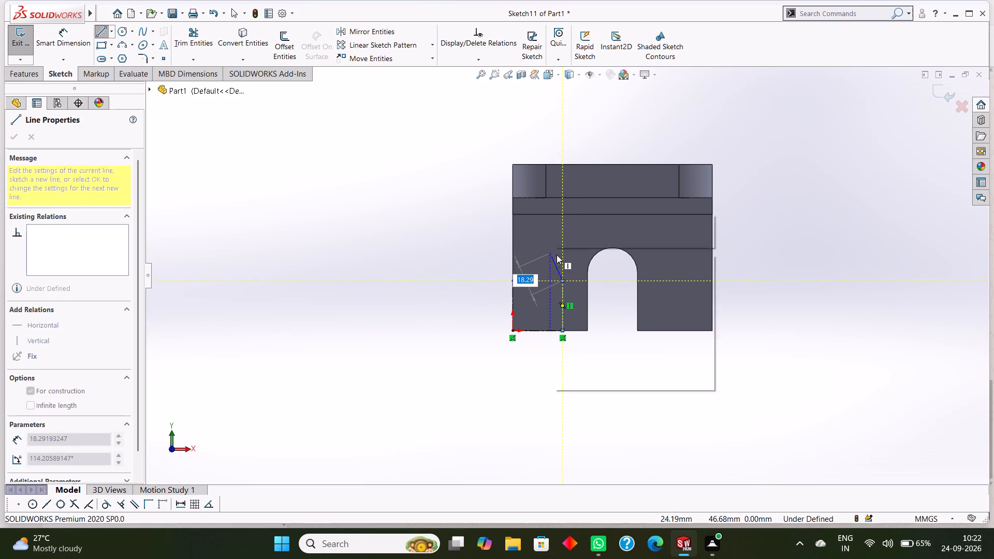
click(574, 261)
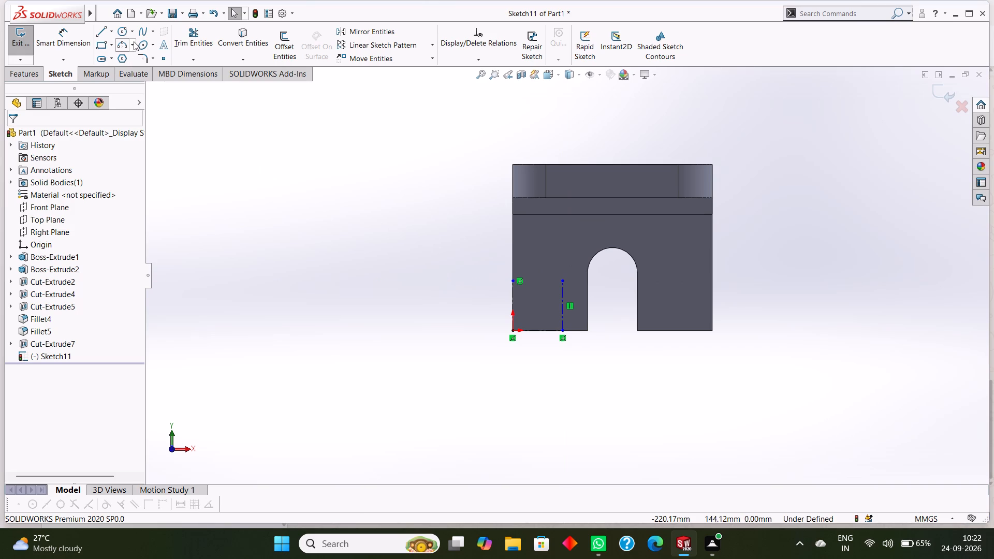
Sketch two concentric circles, about 10.5 mm and 16 mm in diameter, centred on the free end of the vertical centerline inside the face.
click(131, 36)
click(144, 47)
scroll(562, 300, down, 4)
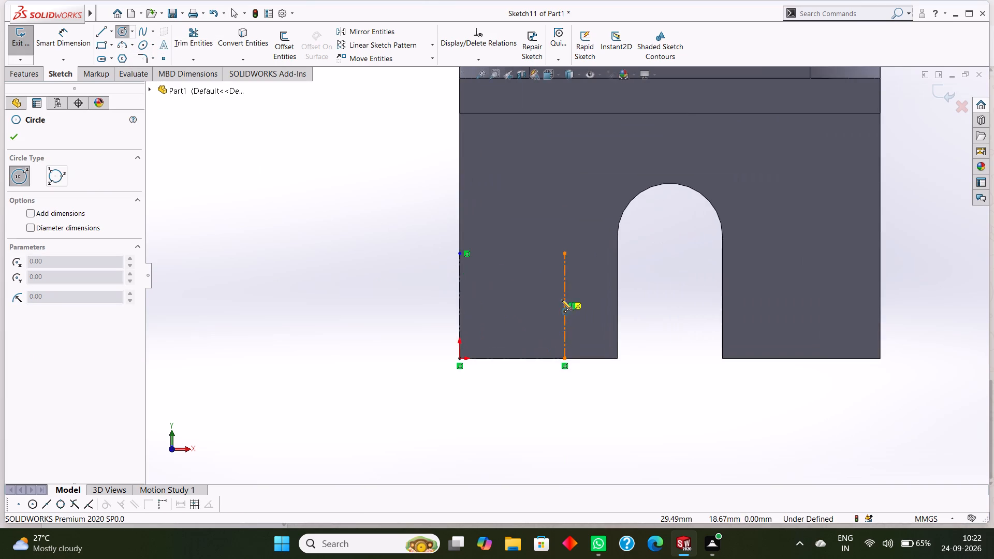
scroll(583, 269, down, 2)
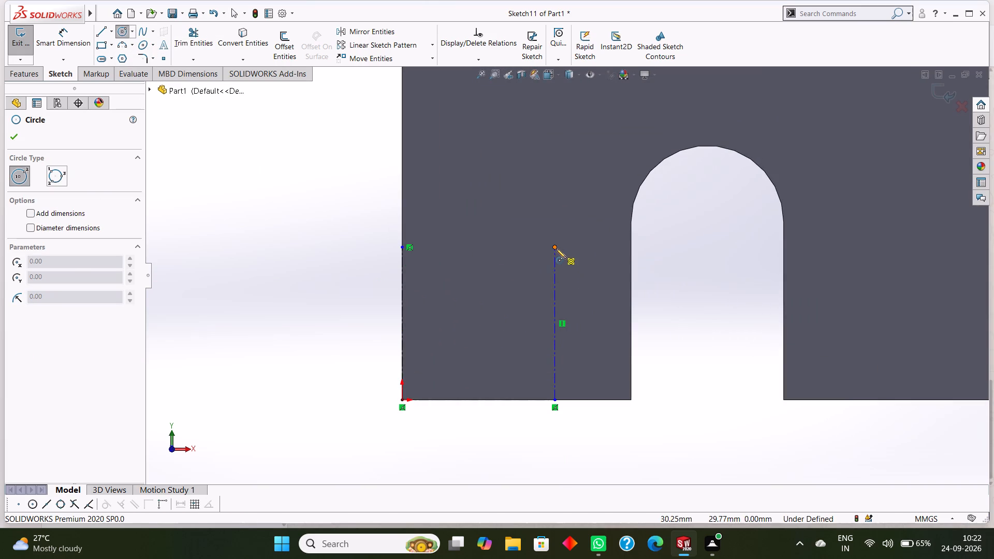
click(556, 248)
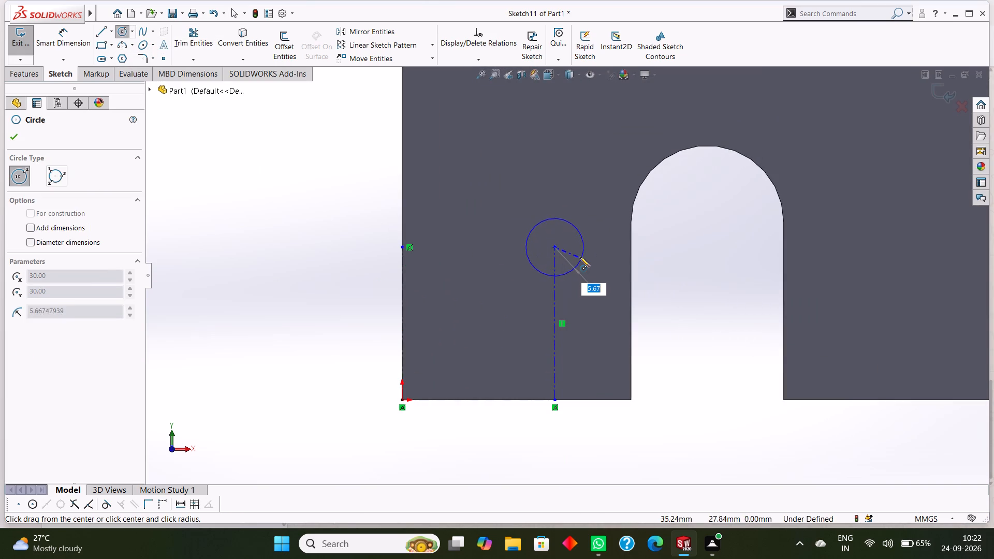
click(580, 257)
click(556, 246)
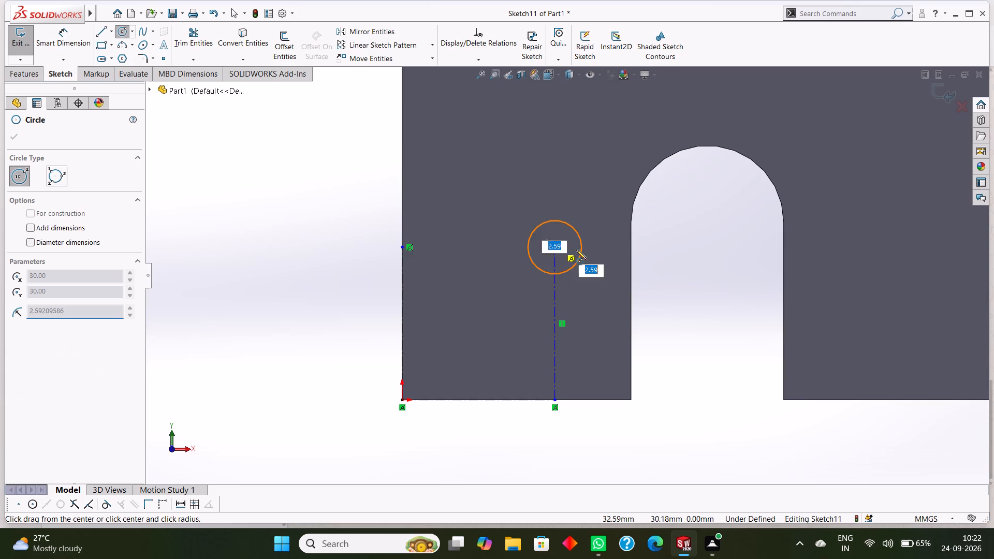
click(595, 255)
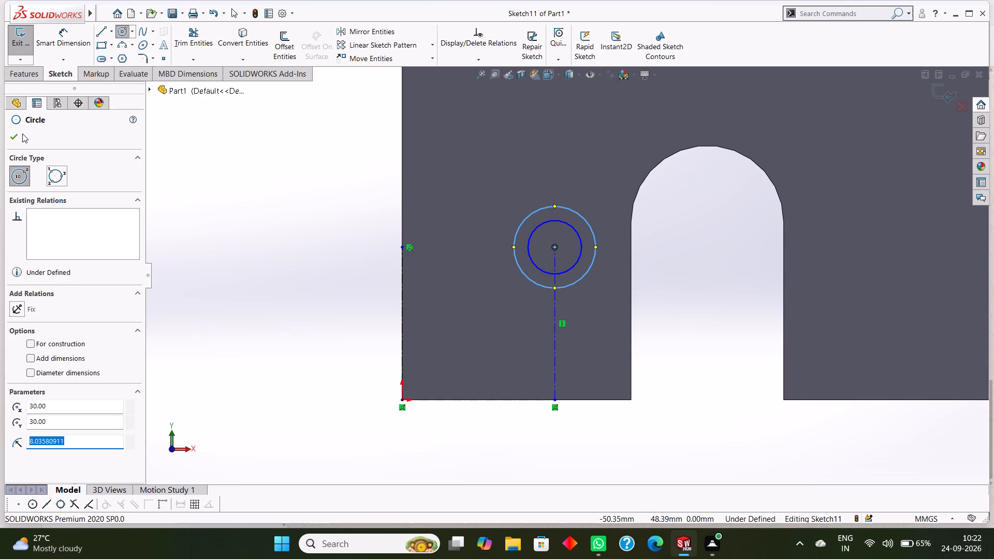
click(12, 136)
Dimension the outer circle to 16 mm diameter and the inner circle to 12 mm diameter.
click(66, 45)
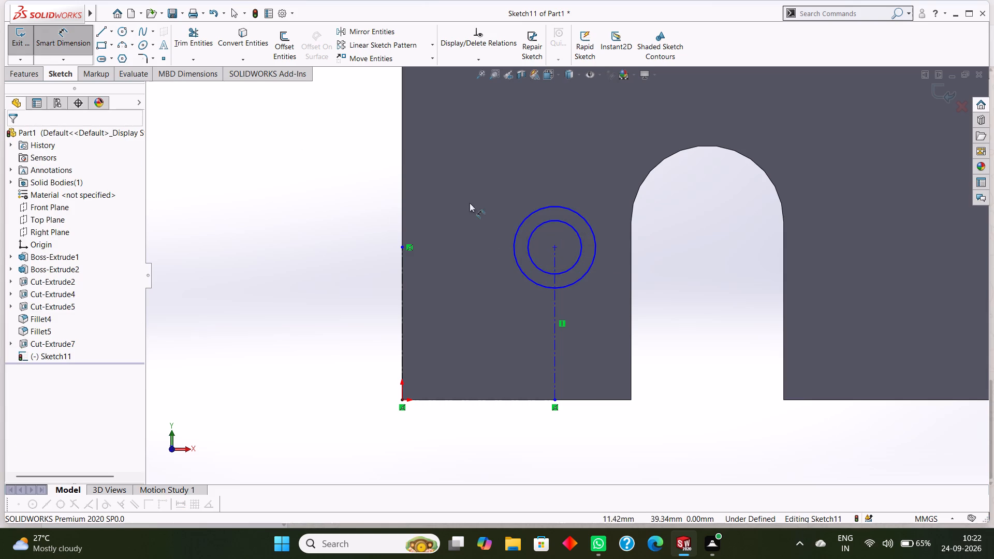
click(540, 211)
click(478, 180)
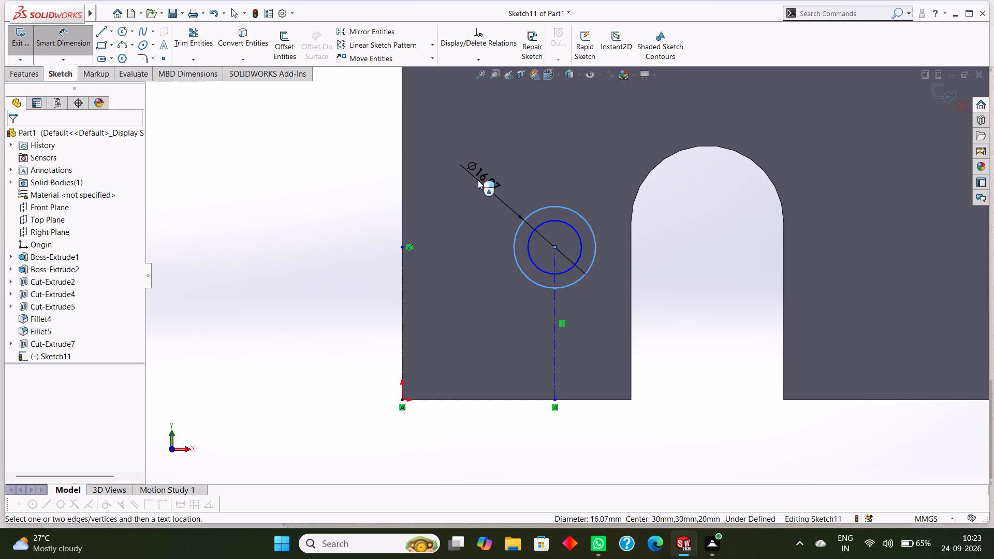
text(16)
key(Return)
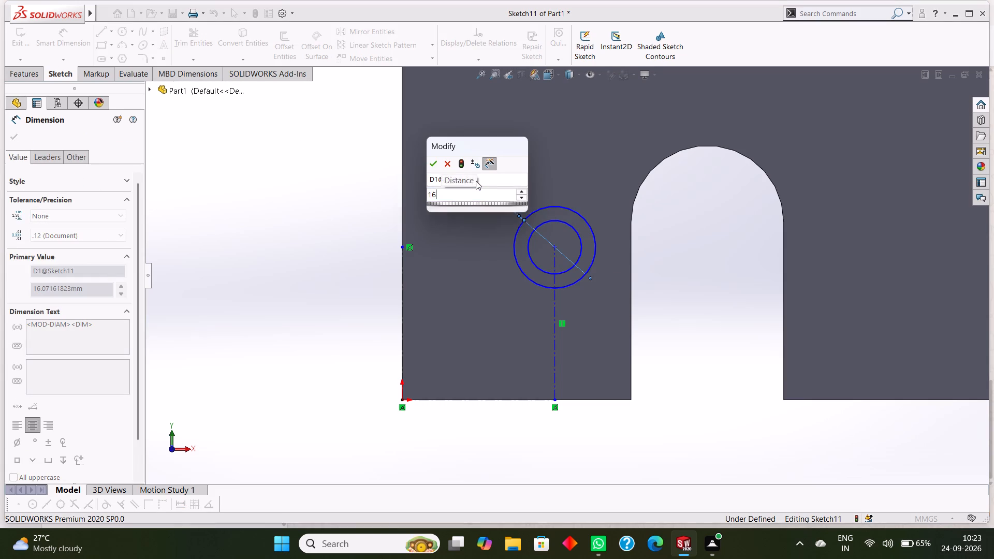
click(550, 219)
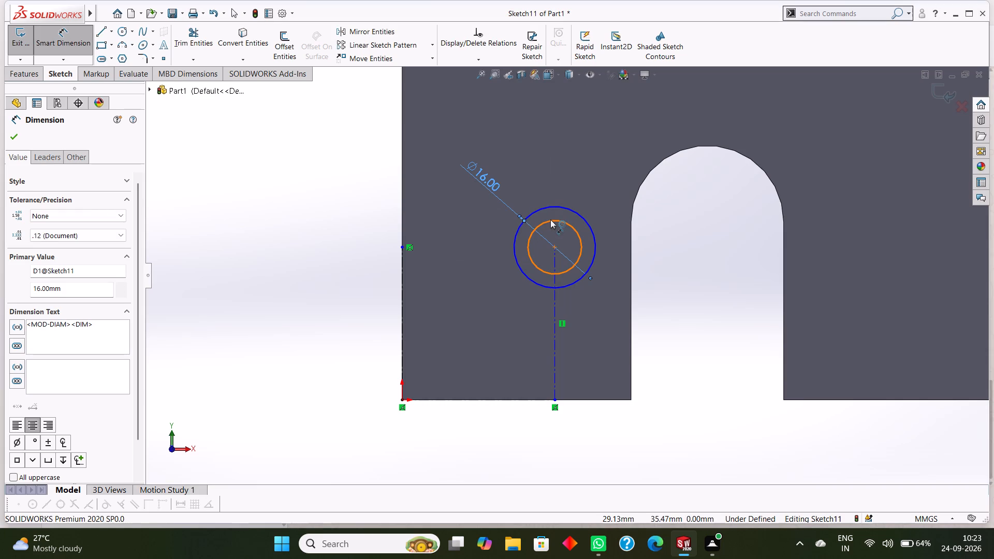
click(466, 224)
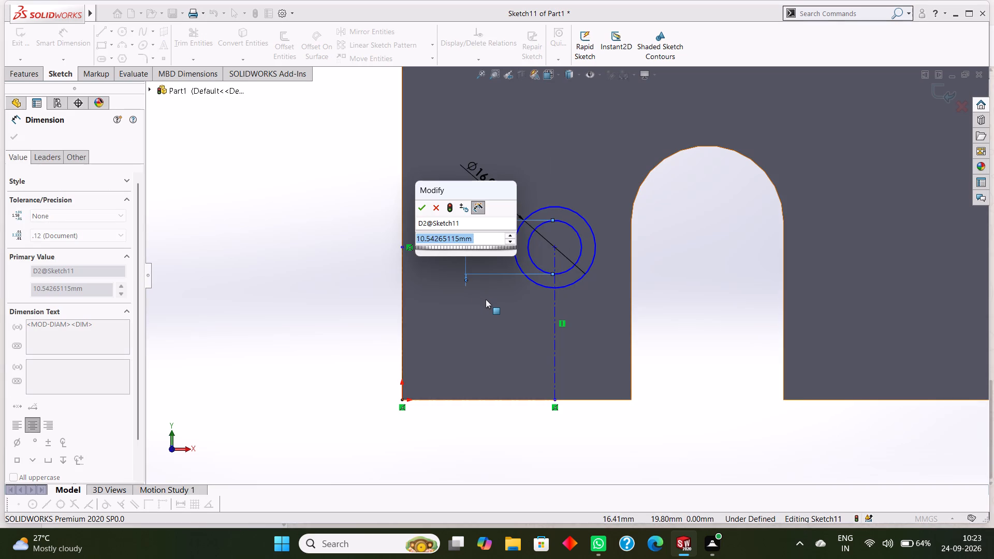
text(12)
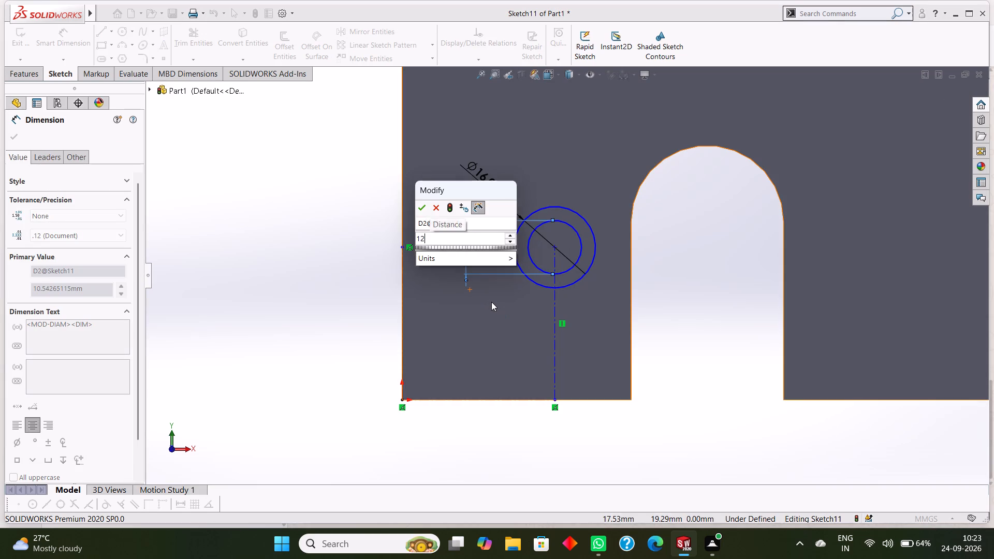
key(Return)
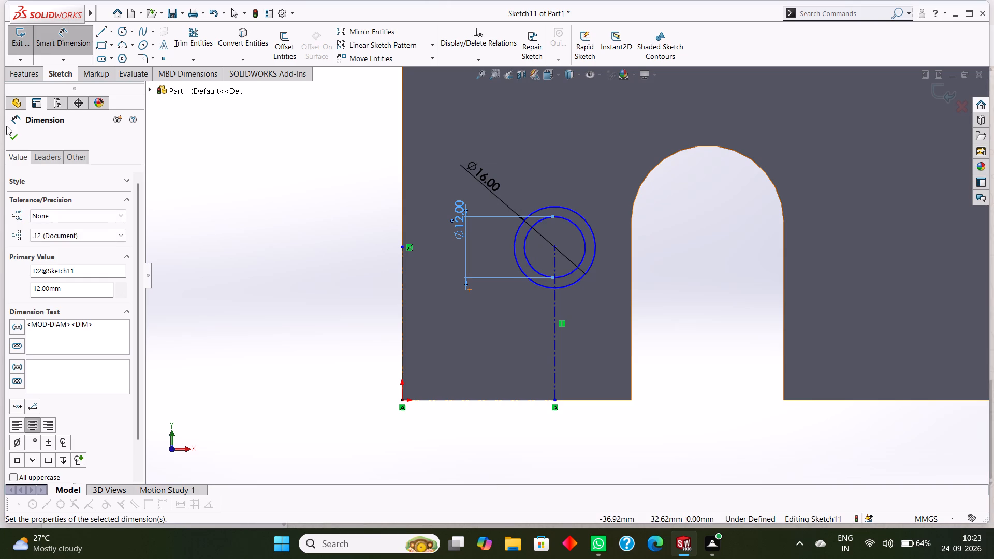
click(18, 143)
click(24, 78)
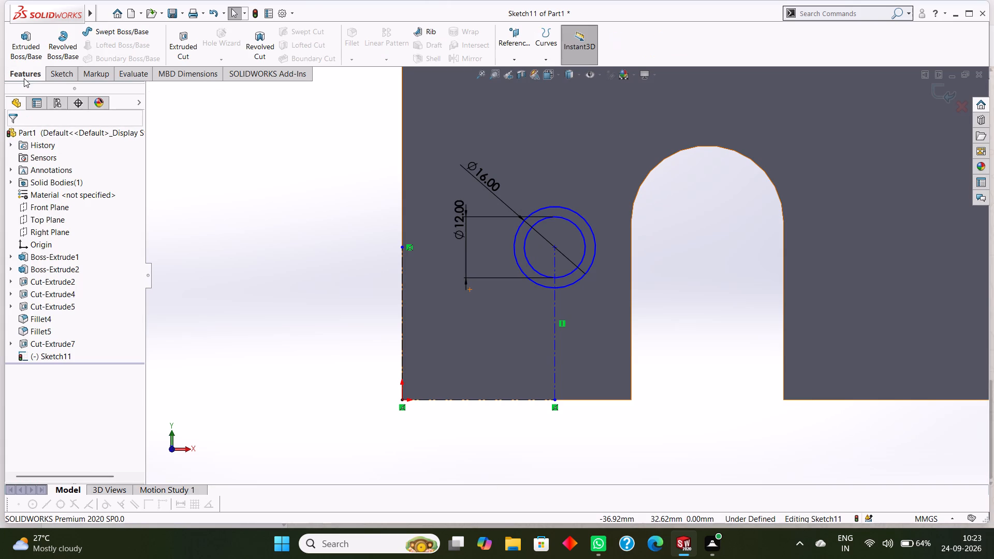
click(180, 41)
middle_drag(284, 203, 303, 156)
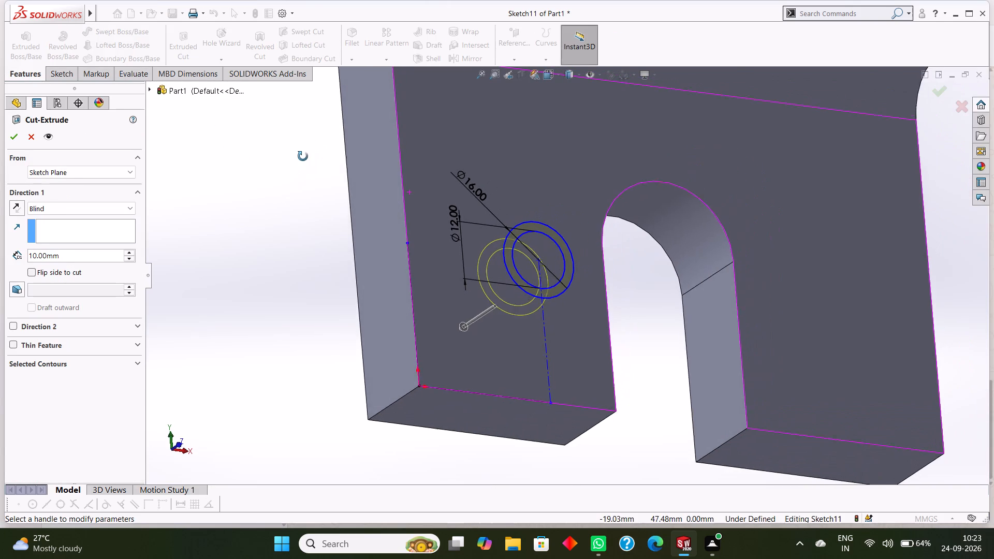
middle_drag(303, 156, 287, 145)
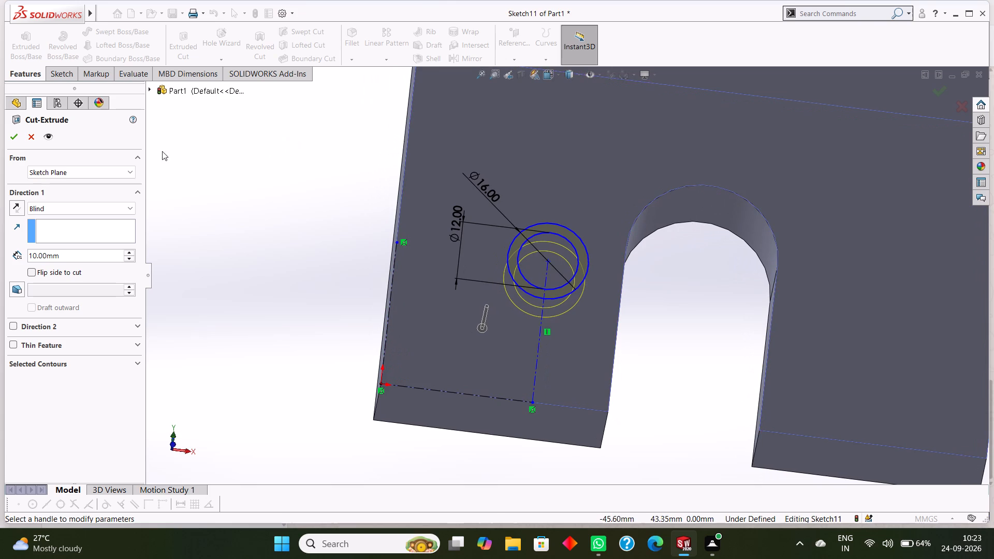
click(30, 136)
Extrude the 16/12 mm ring sketch as a 10 mm blind boss merged with the base plate.
click(28, 76)
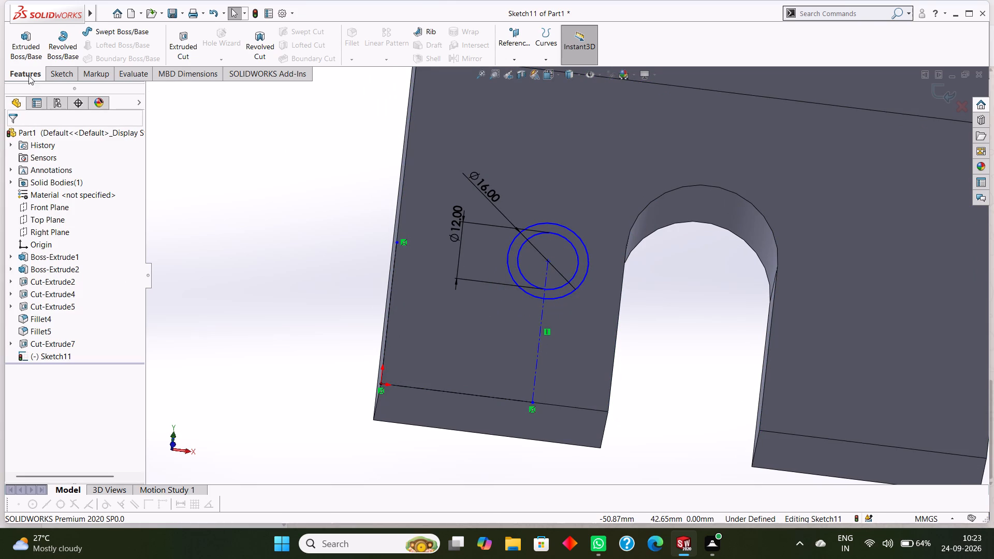
click(34, 47)
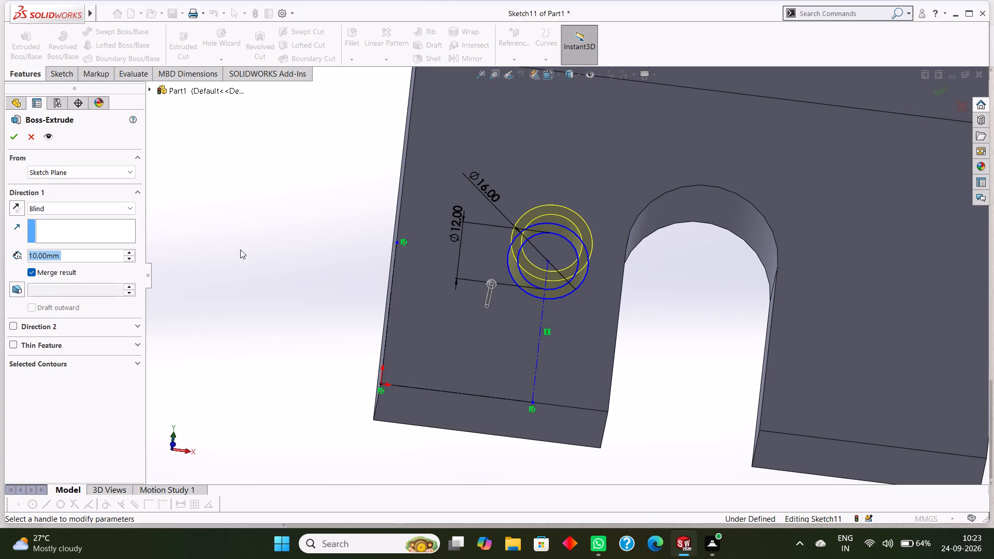
click(16, 137)
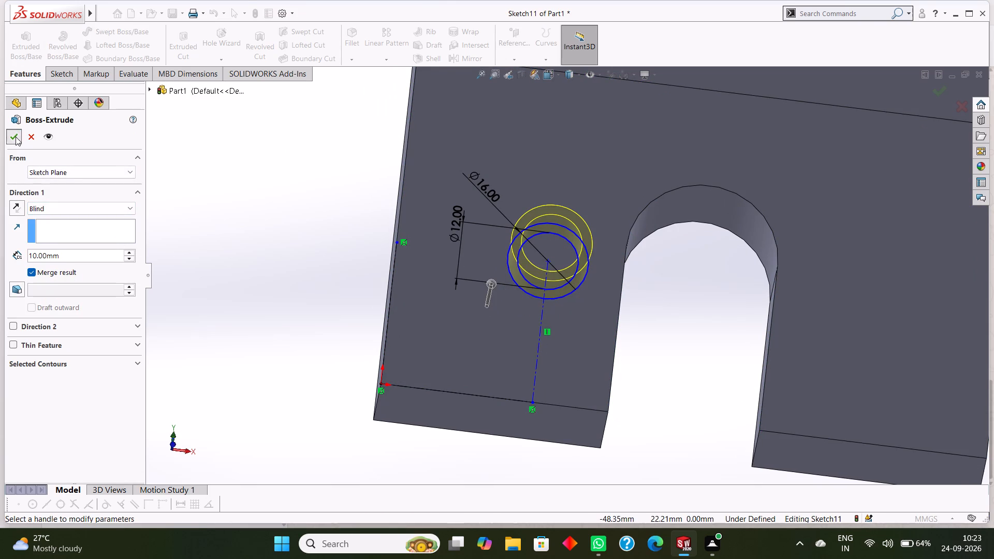
click(657, 306)
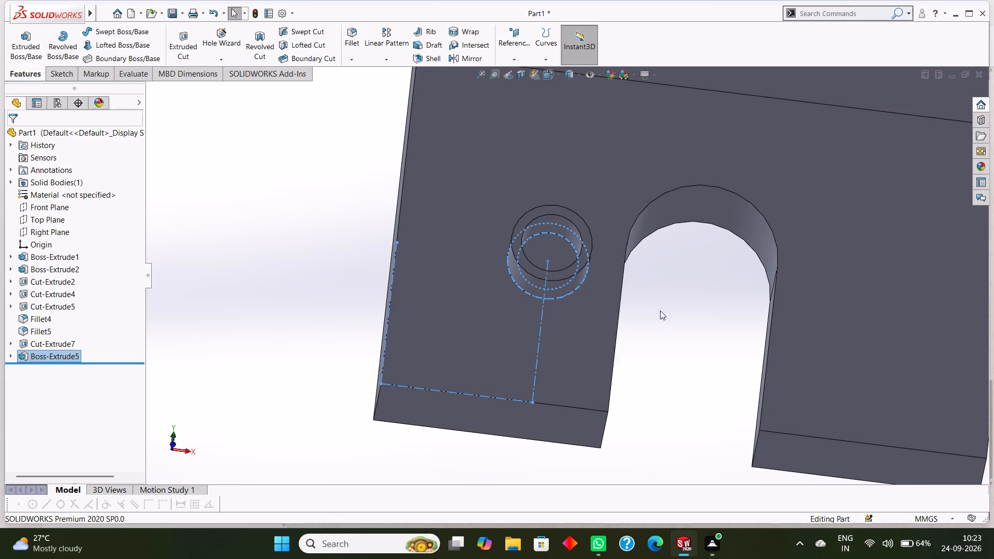
On the base plate's slotted face, sketch a centerline path from the corner opposite the origin: 30 mm up the side edge, then 30 mm horizontally inward.
middle_drag(661, 318, 653, 287)
click(871, 278)
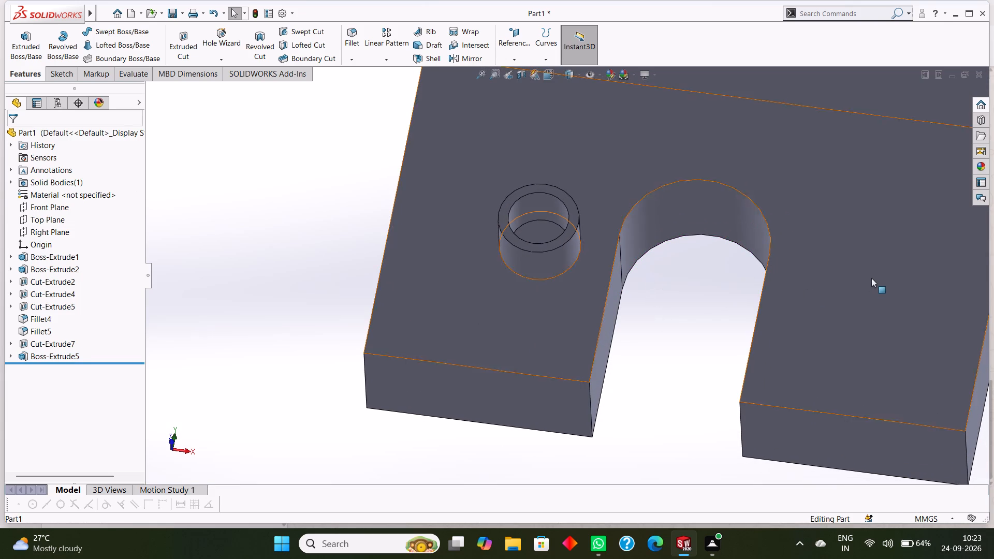
key(ctrl+8)
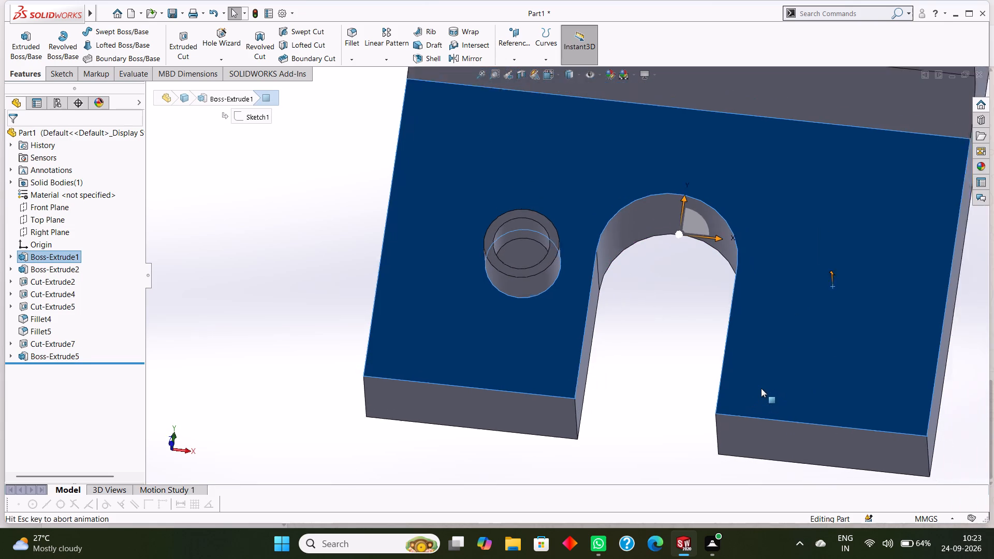
right_click(716, 289)
click(734, 275)
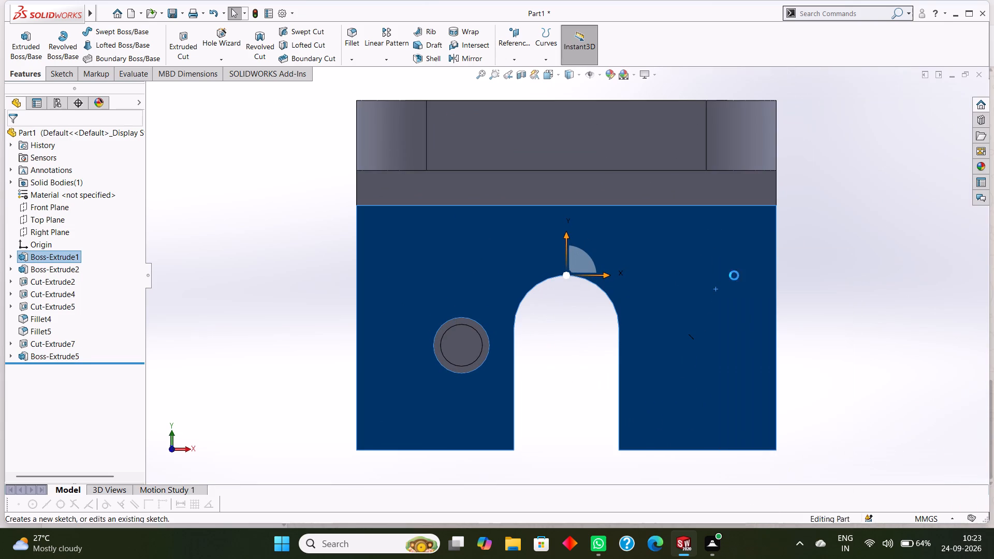
key(Escape)
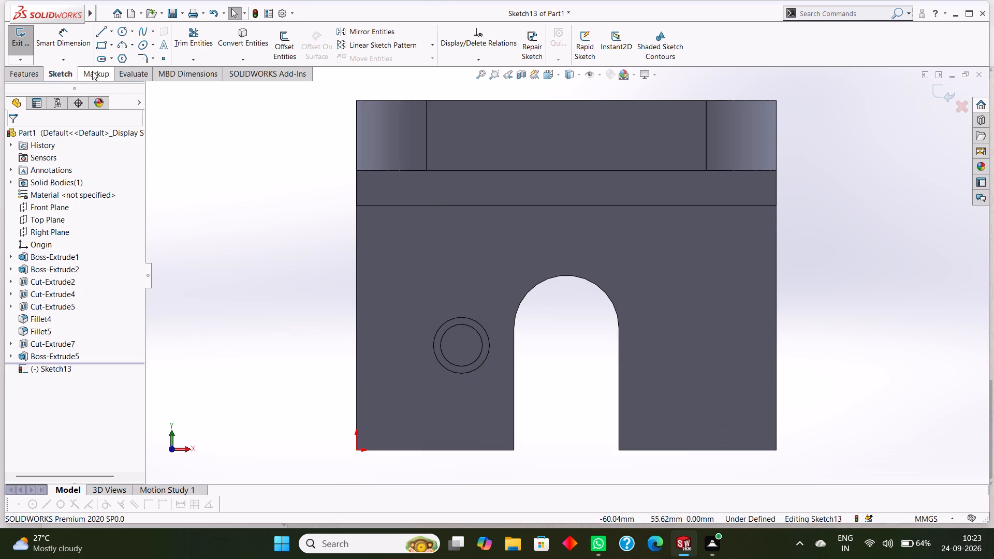
click(112, 35)
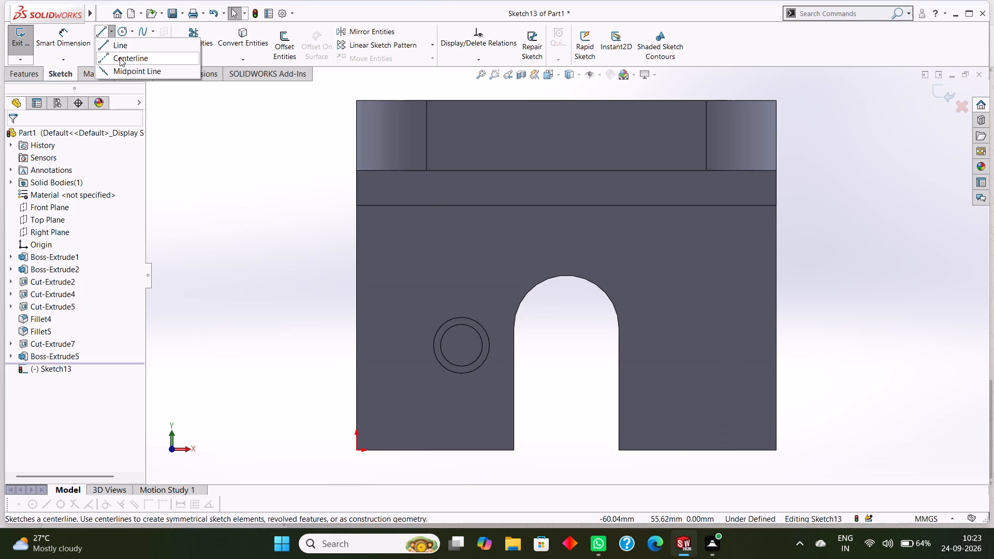
click(120, 57)
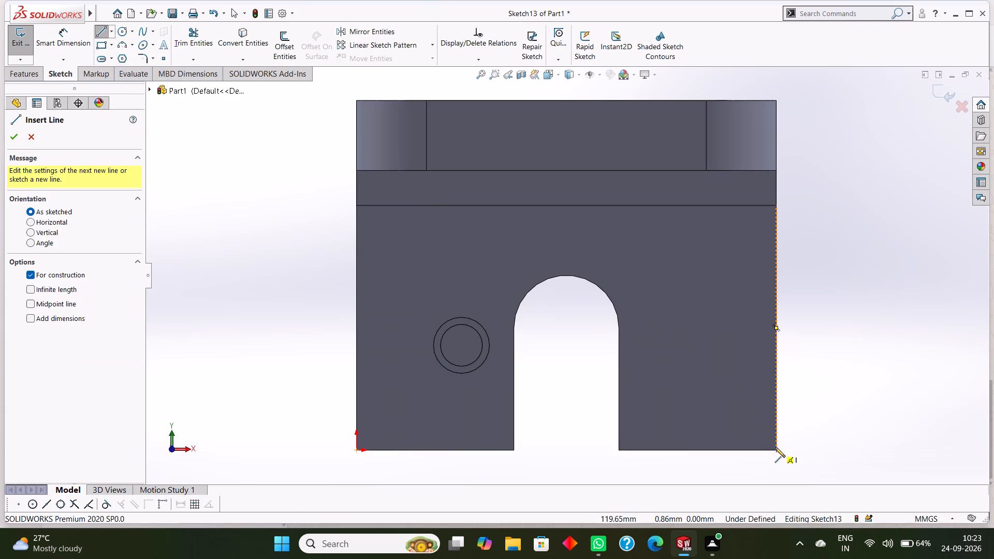
click(776, 450)
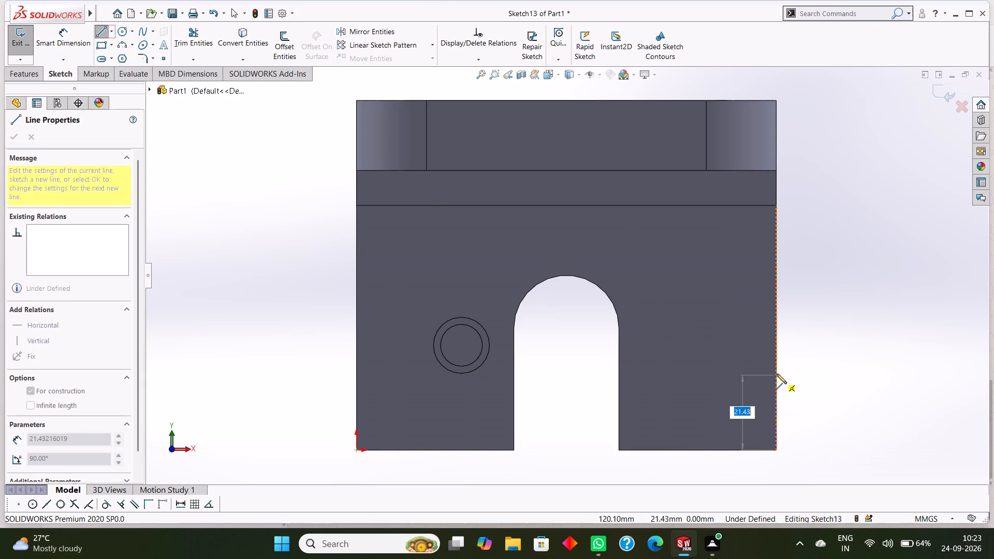
text(30)
key(Return)
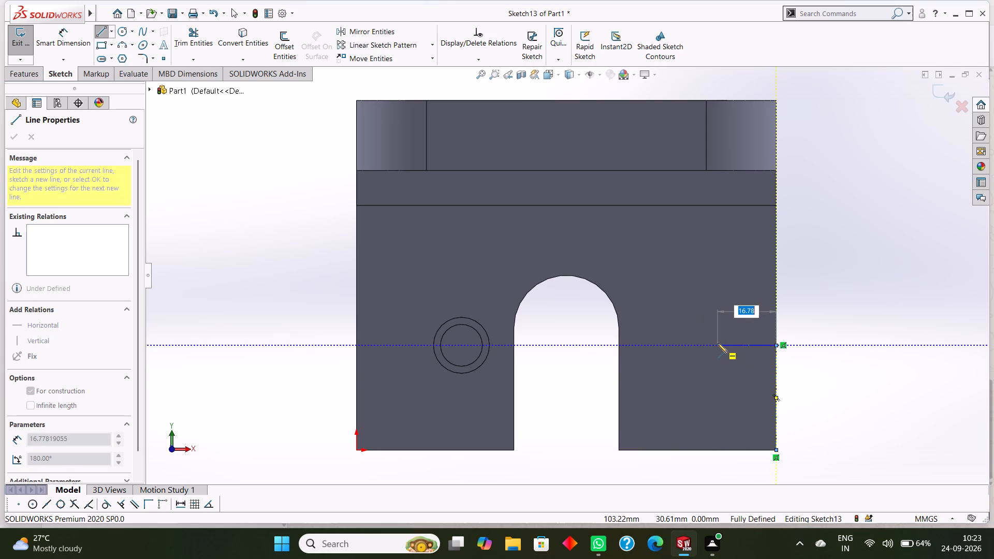
text(30)
key(Return)
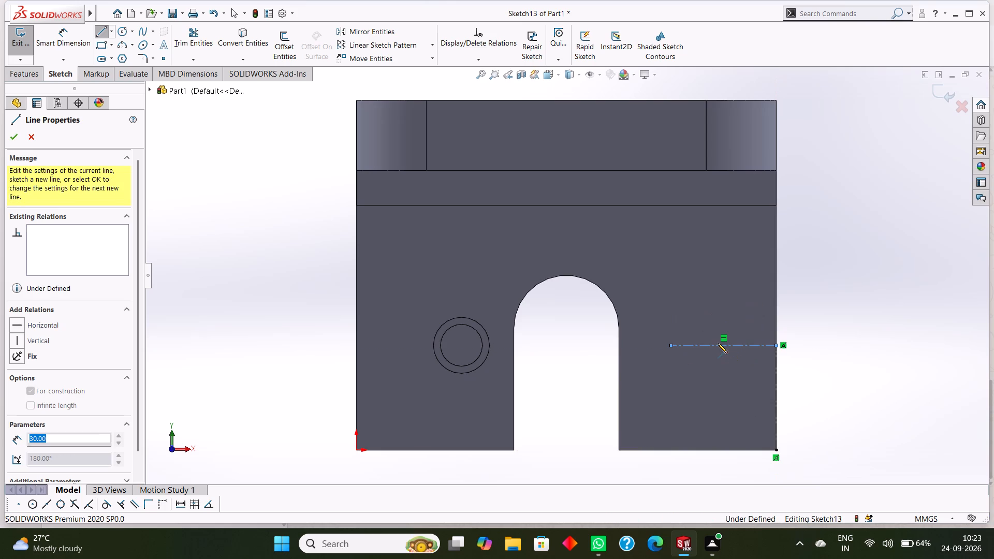
right_click(669, 382)
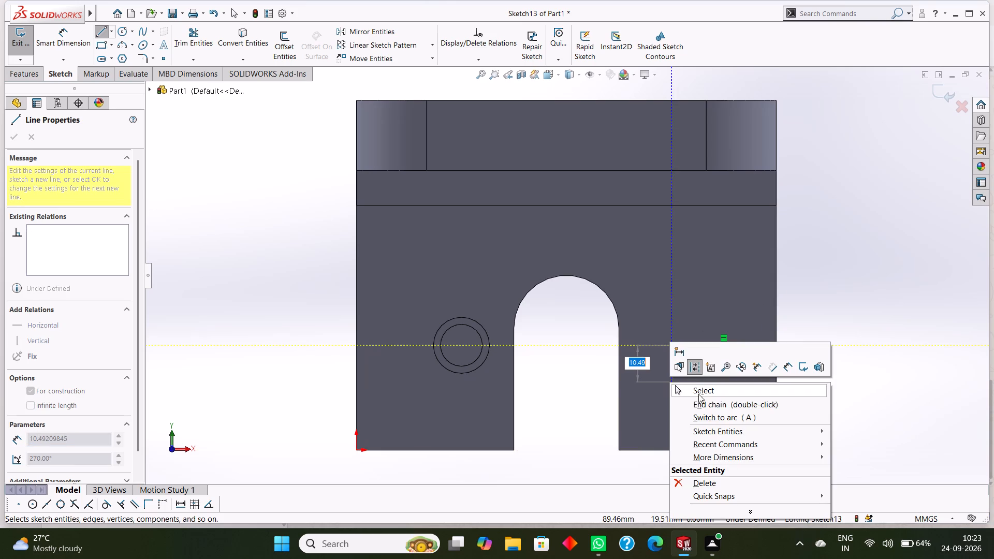
click(703, 392)
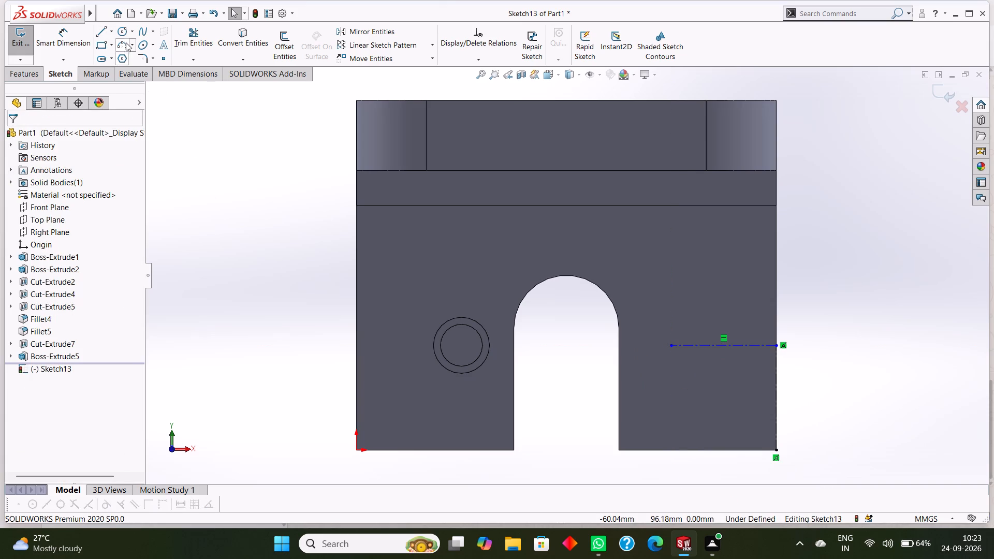
Sketch two concentric circles, about 10.5 mm and 18.4 mm in diameter, centred on the horizontal centerline's free end.
click(133, 34)
click(139, 45)
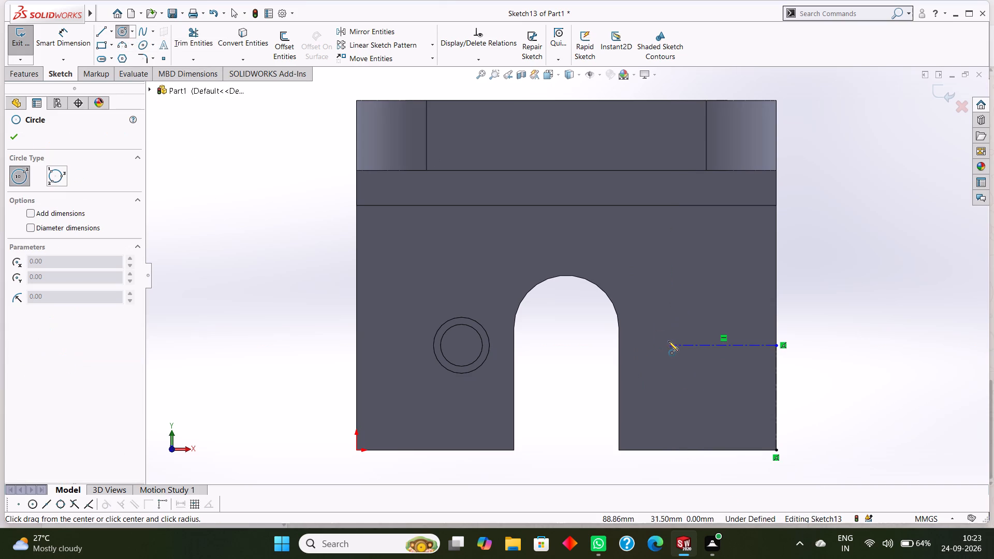
click(671, 346)
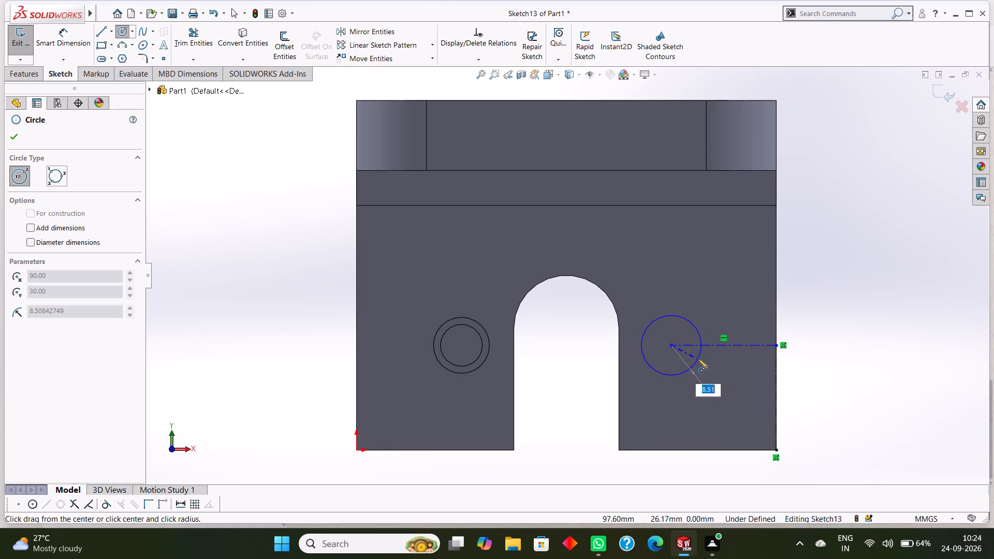
click(685, 357)
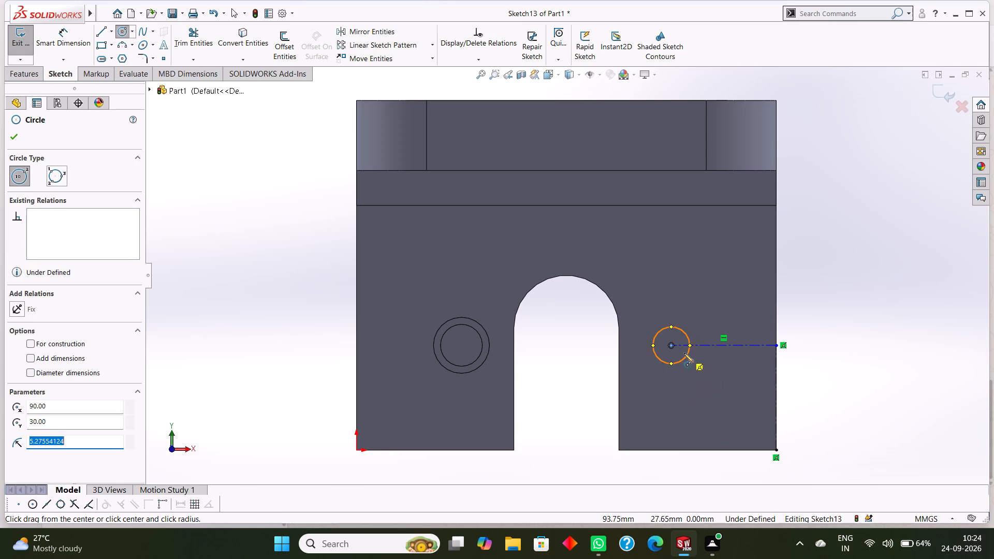
click(671, 346)
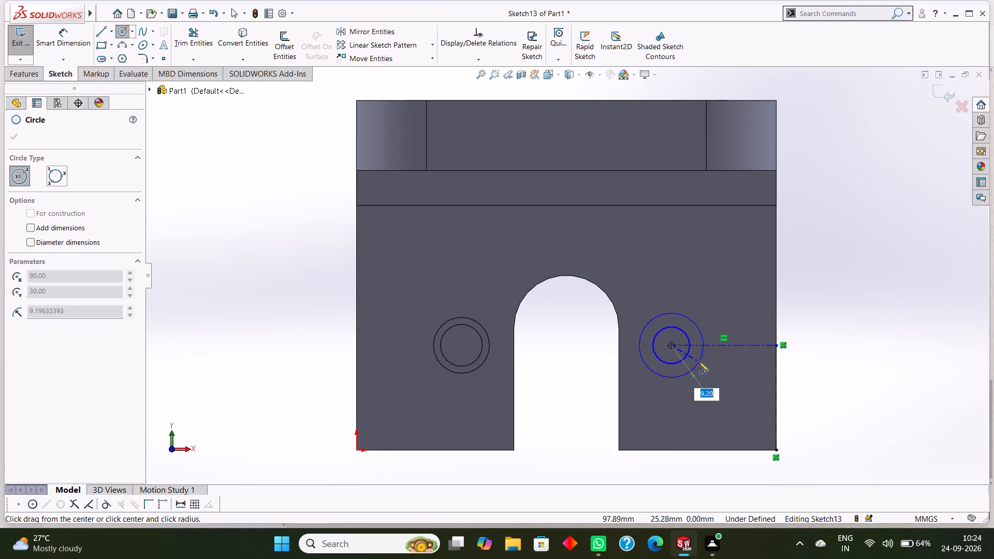
click(699, 362)
click(10, 135)
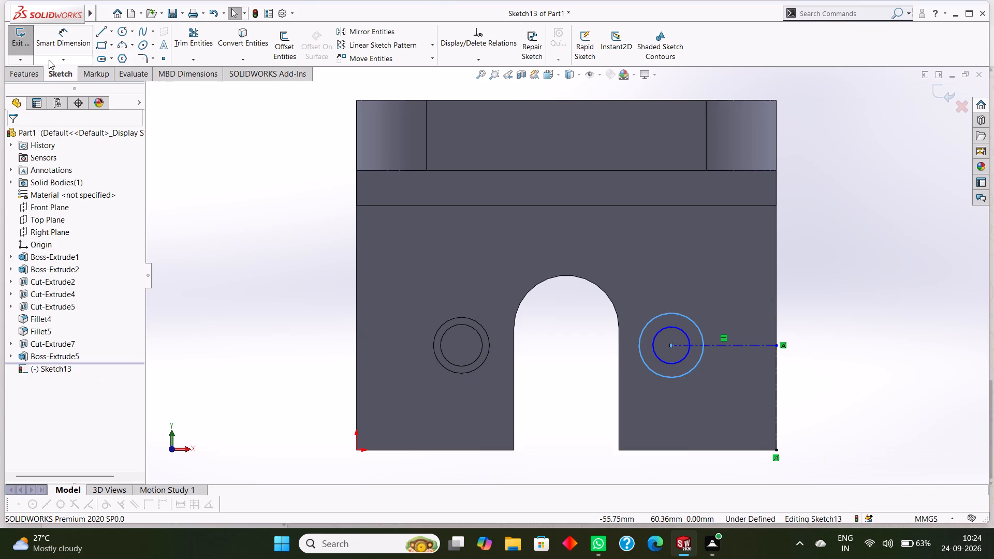
Dimension the inner circle to 12 mm diameter and the outer circle to 16 mm diameter.
click(56, 42)
click(679, 331)
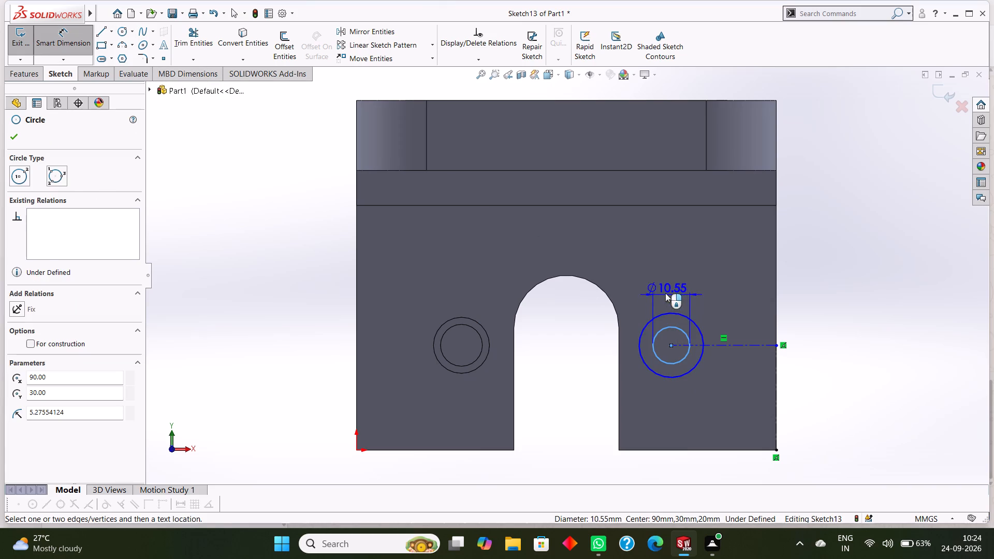
click(661, 284)
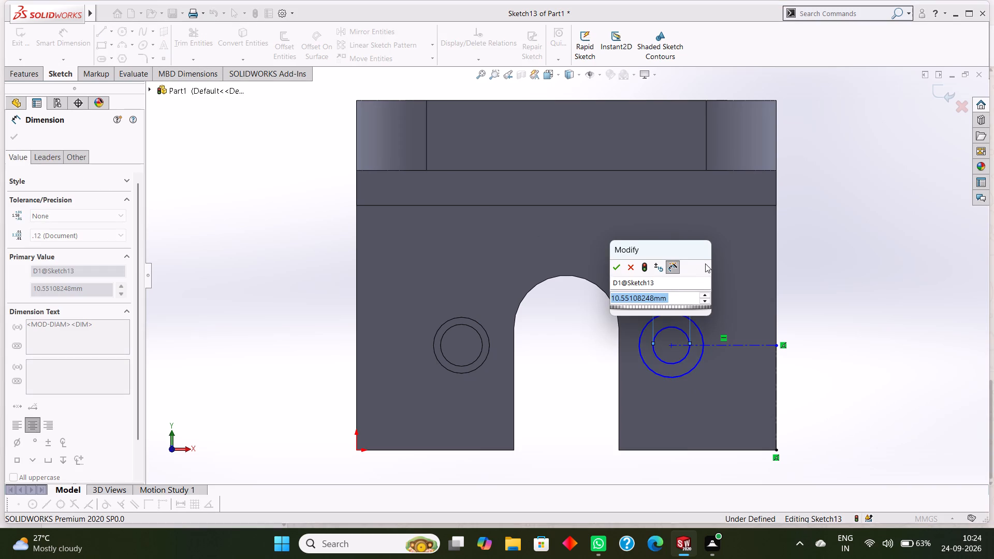
text(12)
key(Return)
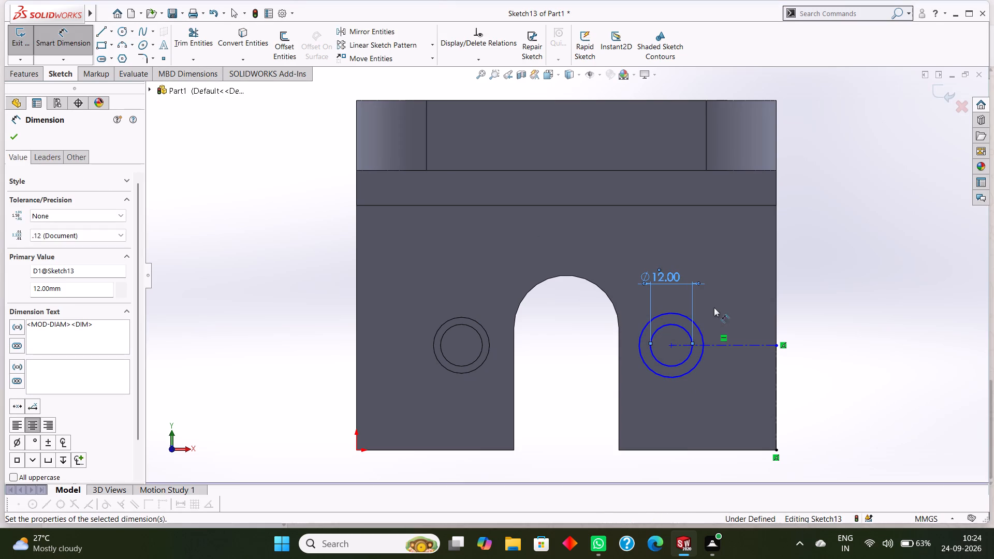
click(697, 327)
click(728, 295)
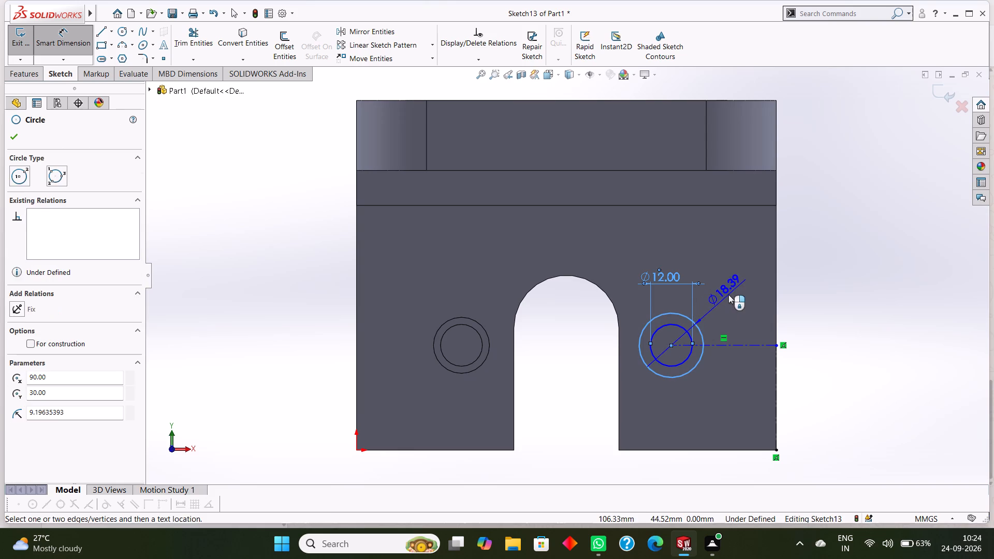
text(16)
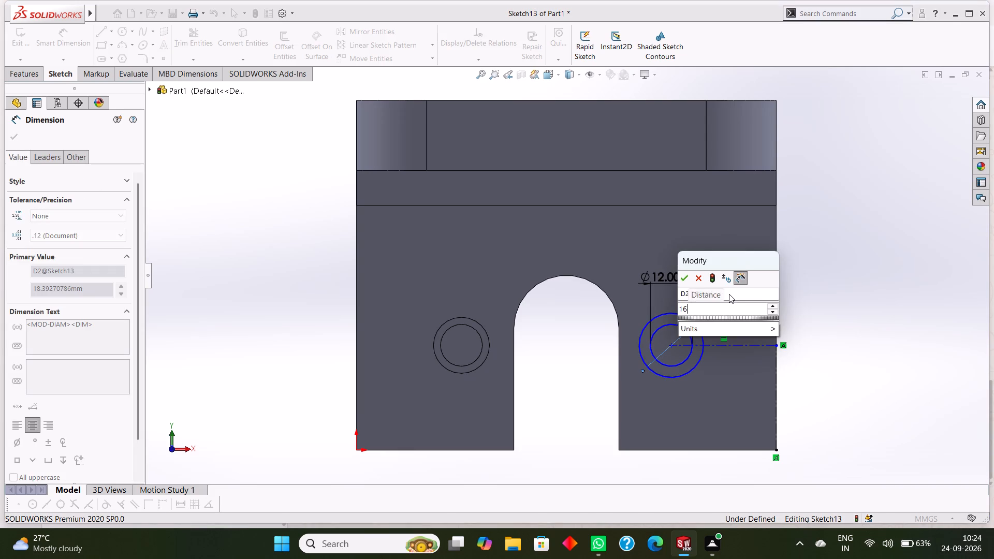
key(Return)
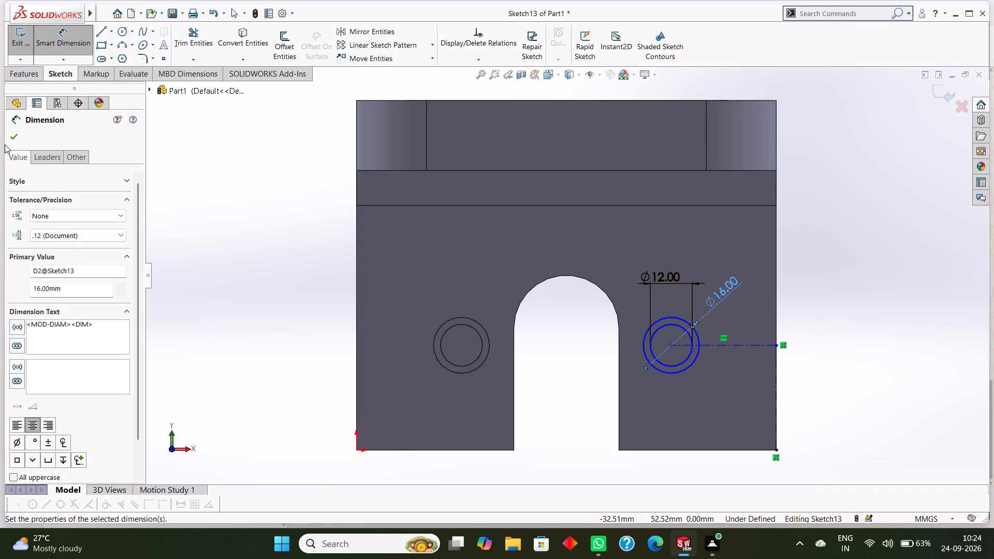
click(9, 140)
Extrude the second ring sketch as a 10 mm blind boss merged with the base plate.
click(17, 75)
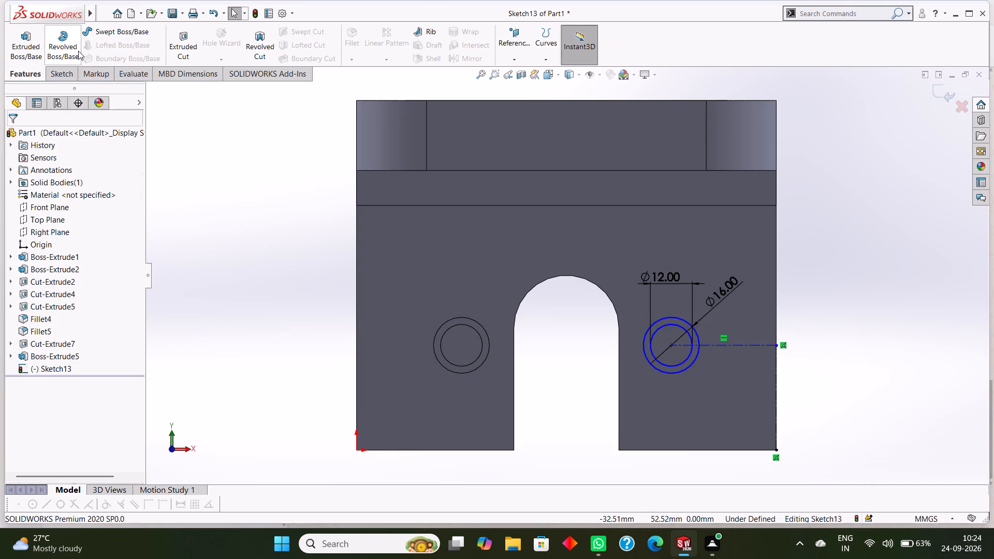
click(28, 50)
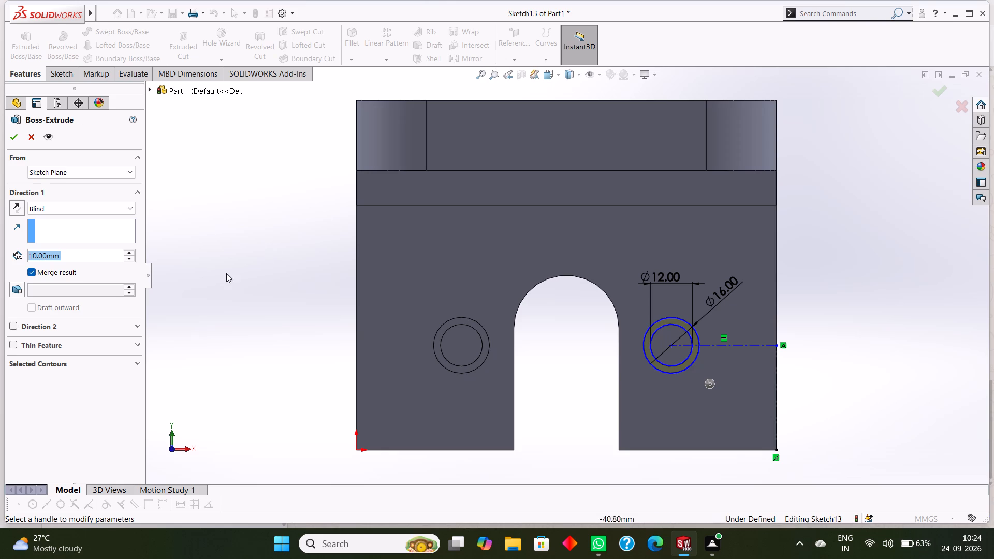
click(16, 138)
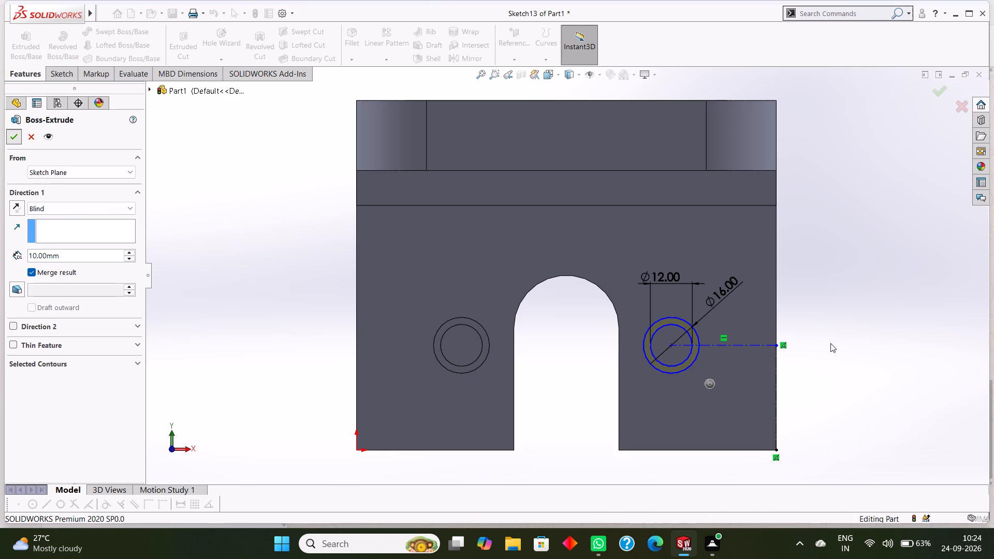
middle_drag(838, 356, 831, 279)
click(854, 302)
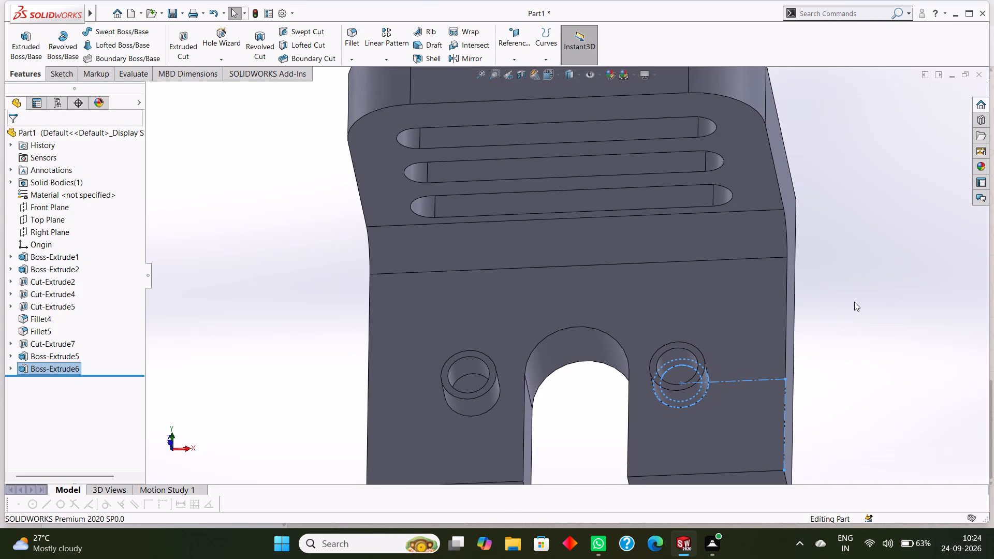
scroll(867, 334, up, 4)
scroll(730, 336, down, 2)
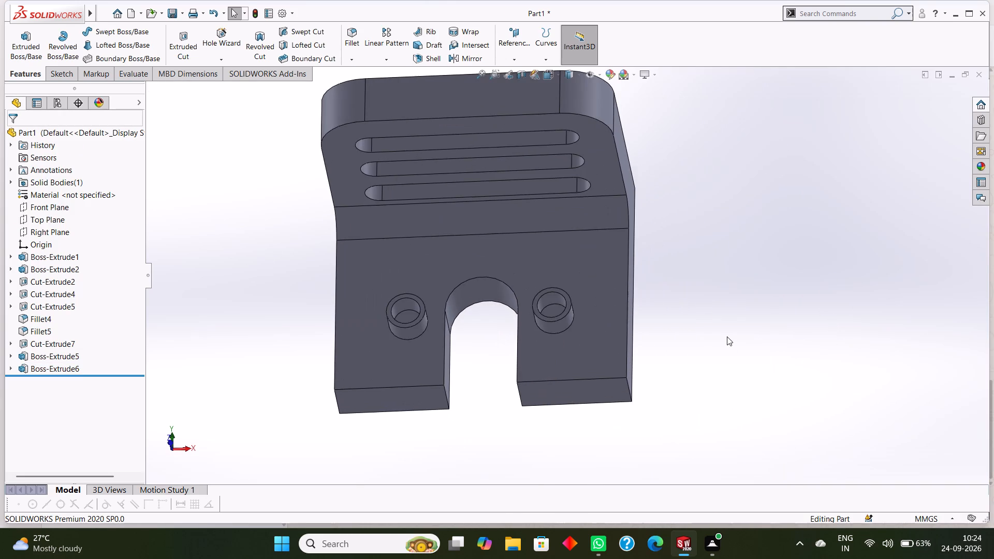
Inspect the bracket with its slotted flange and both ring bosses from several angles.
scroll(431, 299, down, 4)
scroll(484, 299, up, 7)
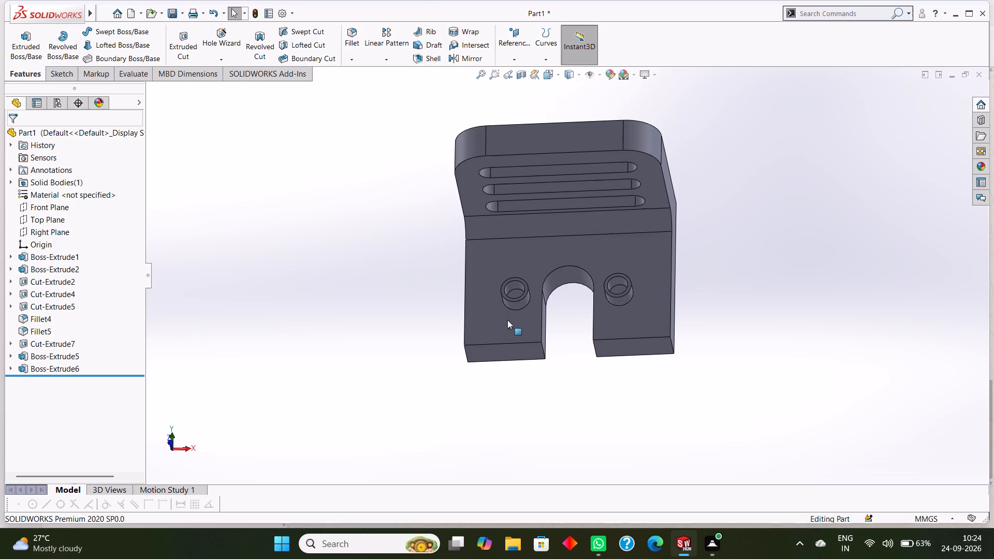
middle_drag(526, 356, 537, 257)
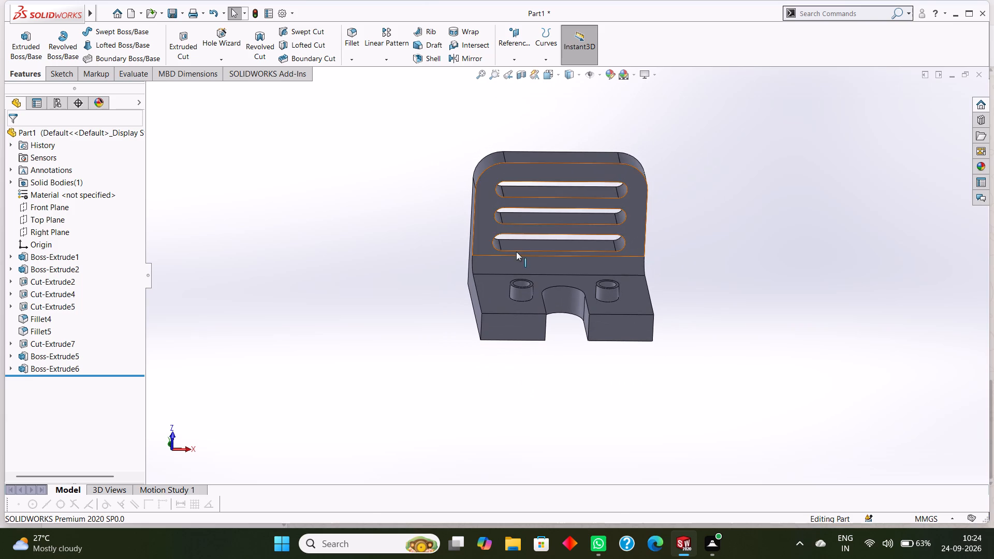
scroll(526, 230, down, 2)
scroll(526, 230, up, 2)
scroll(510, 253, down, 1)
scroll(539, 254, up, 1)
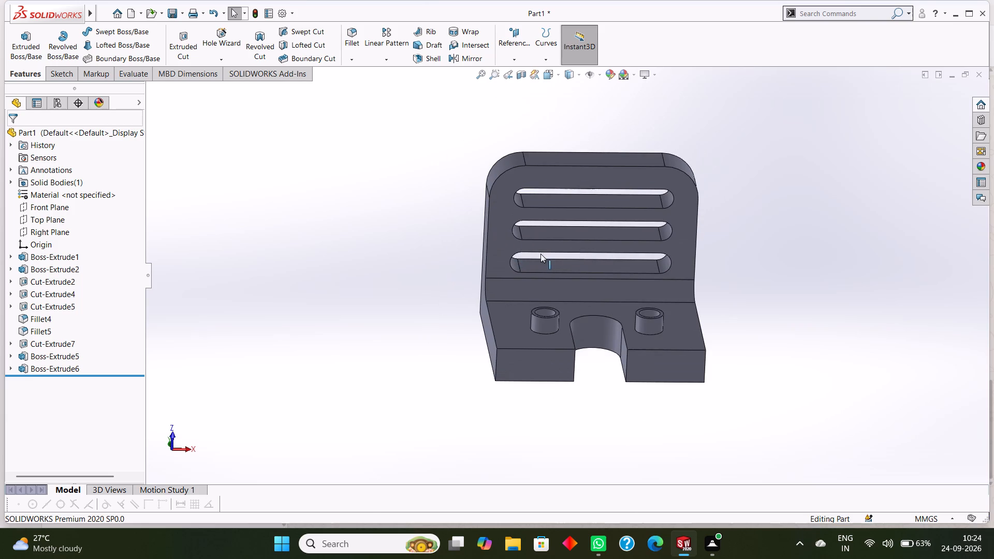
scroll(543, 254, up, 2)
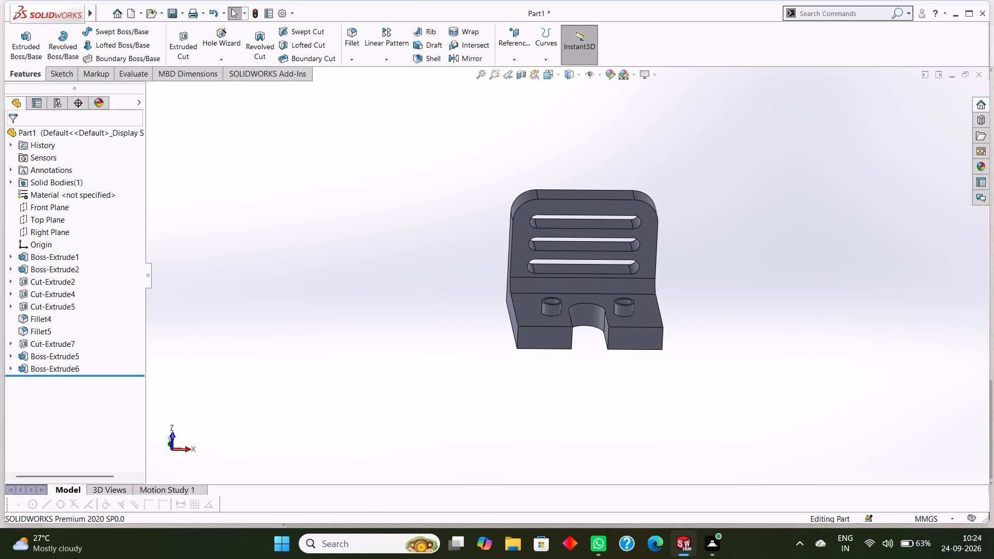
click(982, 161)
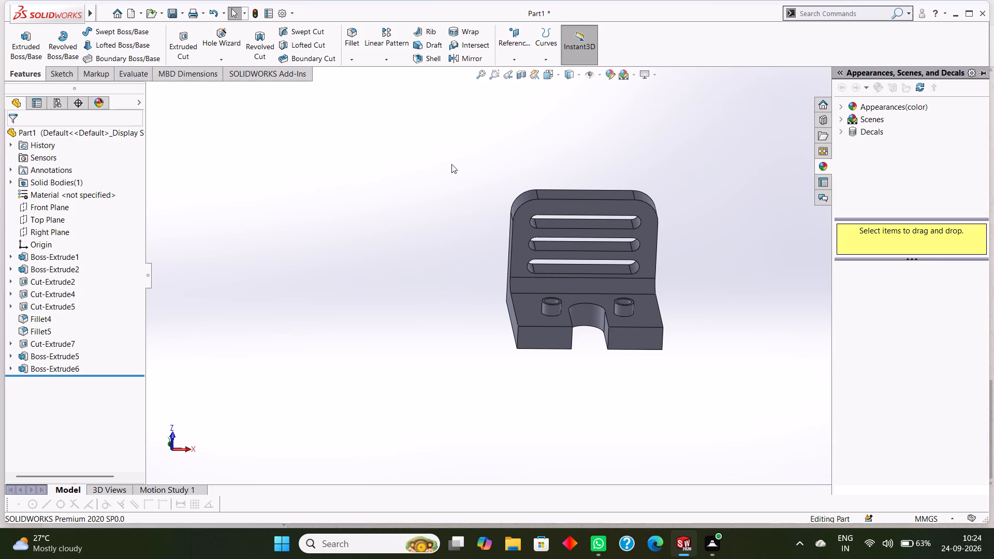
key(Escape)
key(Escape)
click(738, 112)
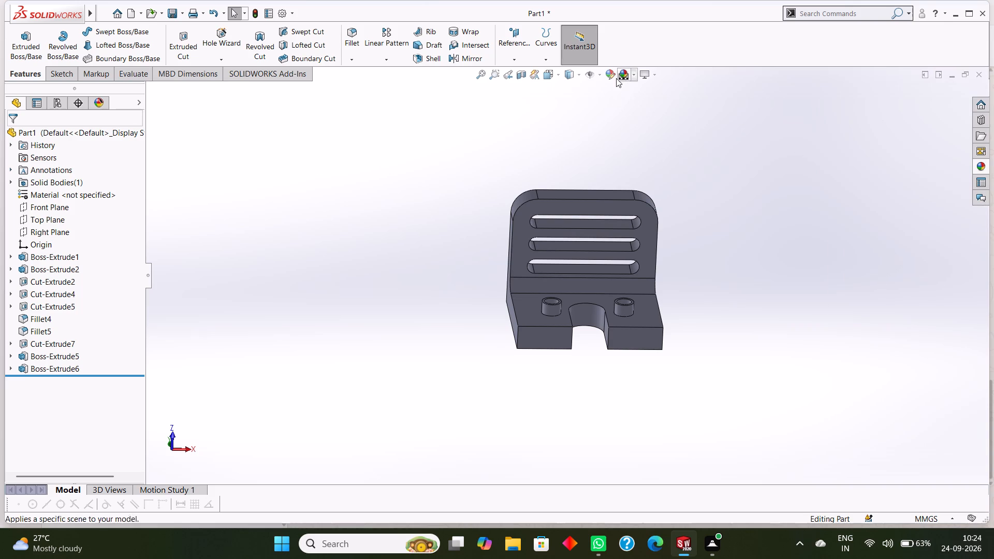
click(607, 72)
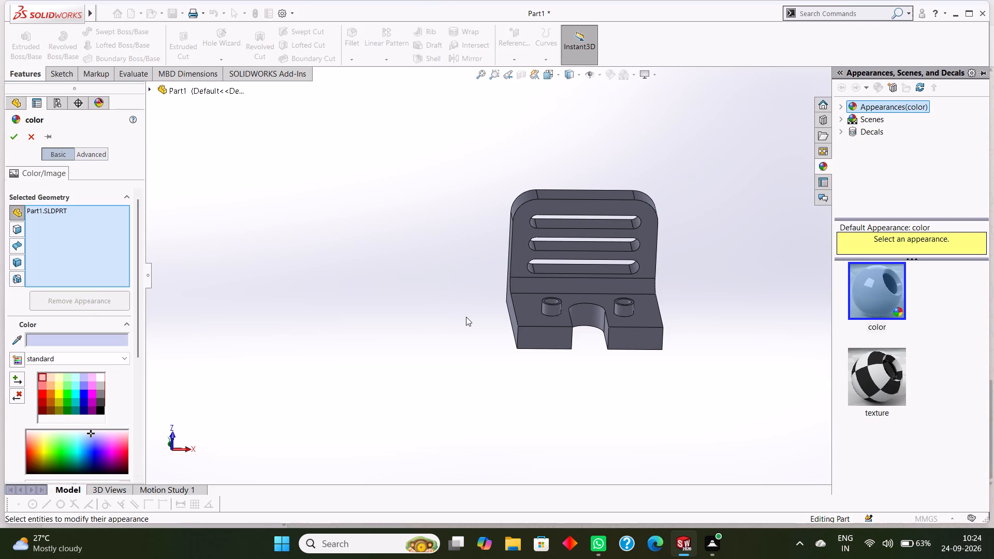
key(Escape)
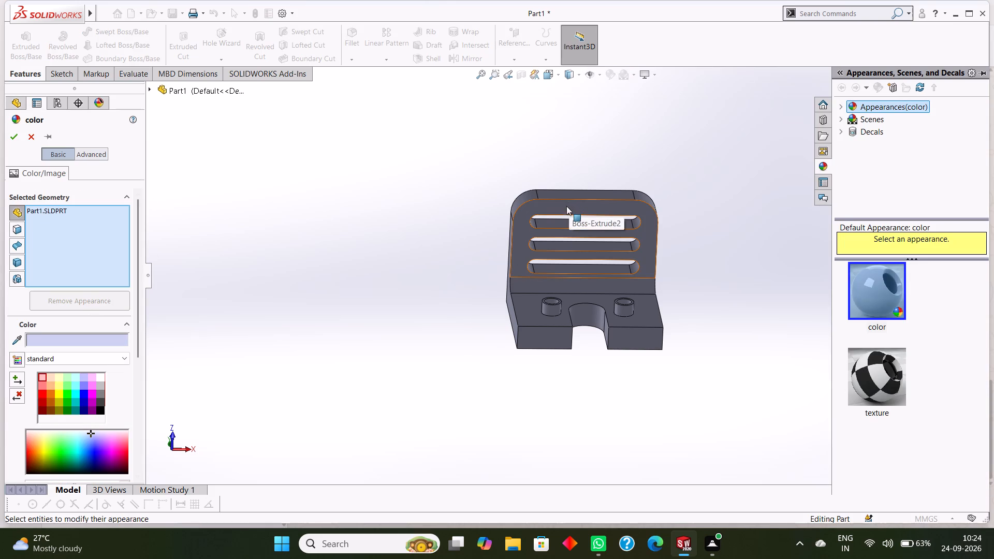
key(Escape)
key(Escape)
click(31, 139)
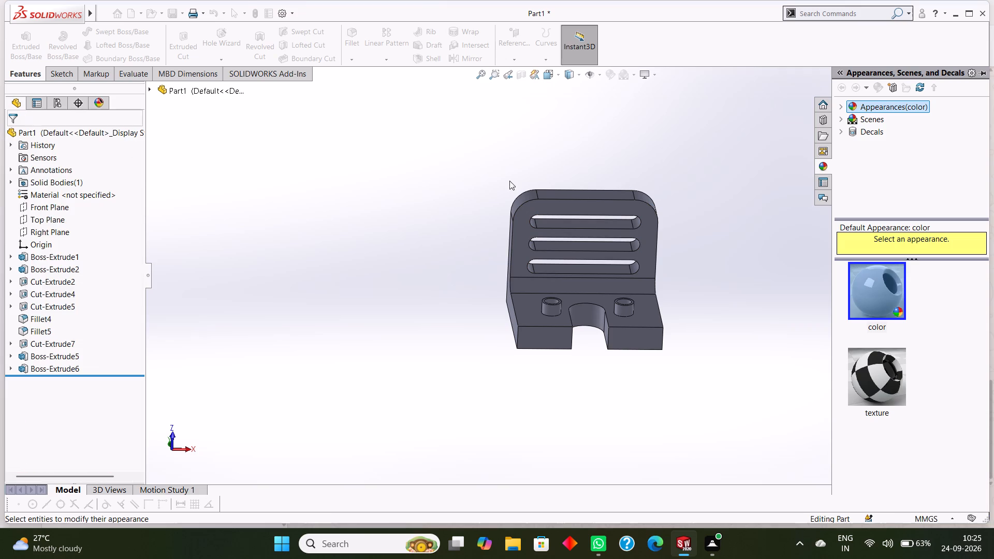
Colour the flange's top edge face and its slotted front face bright green.
click(573, 191)
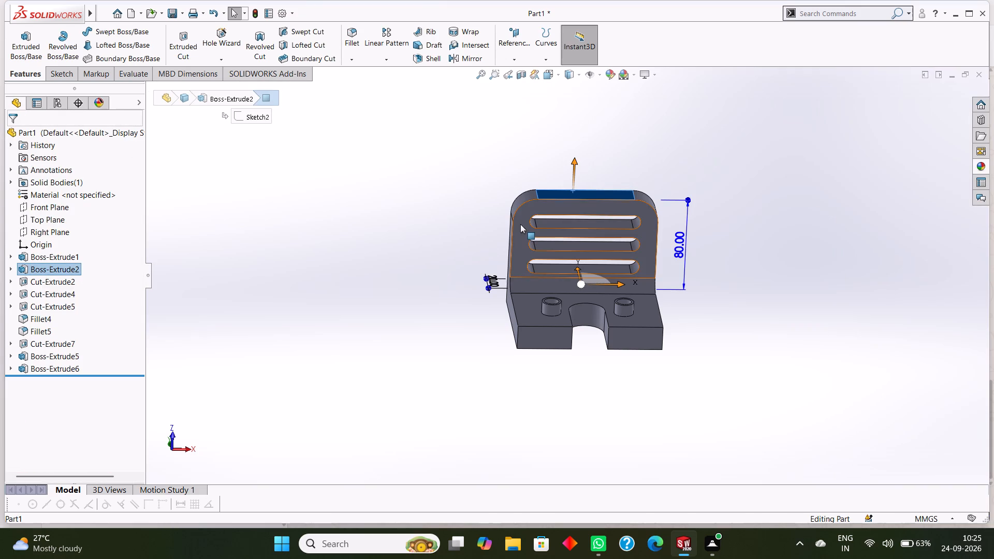
ctrl+click(521, 223)
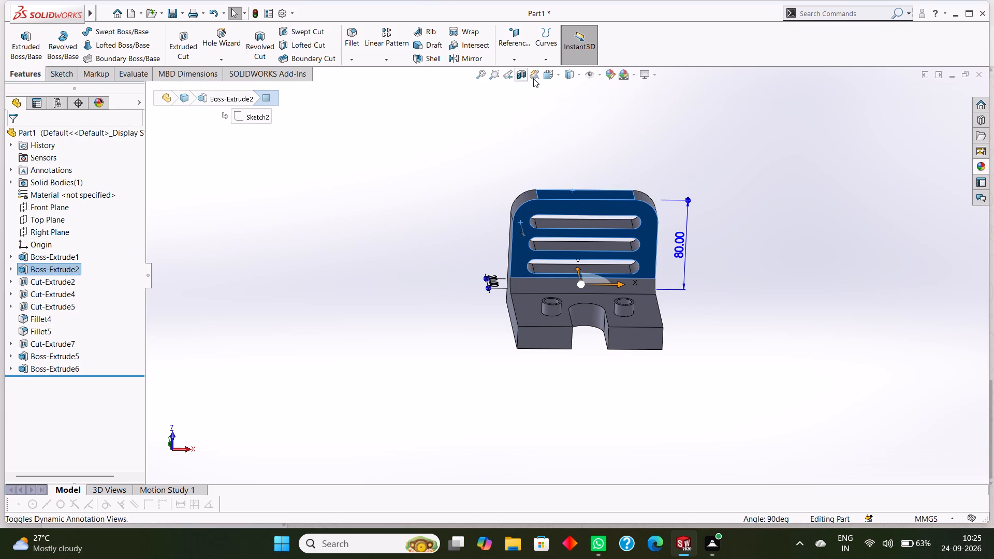
click(608, 73)
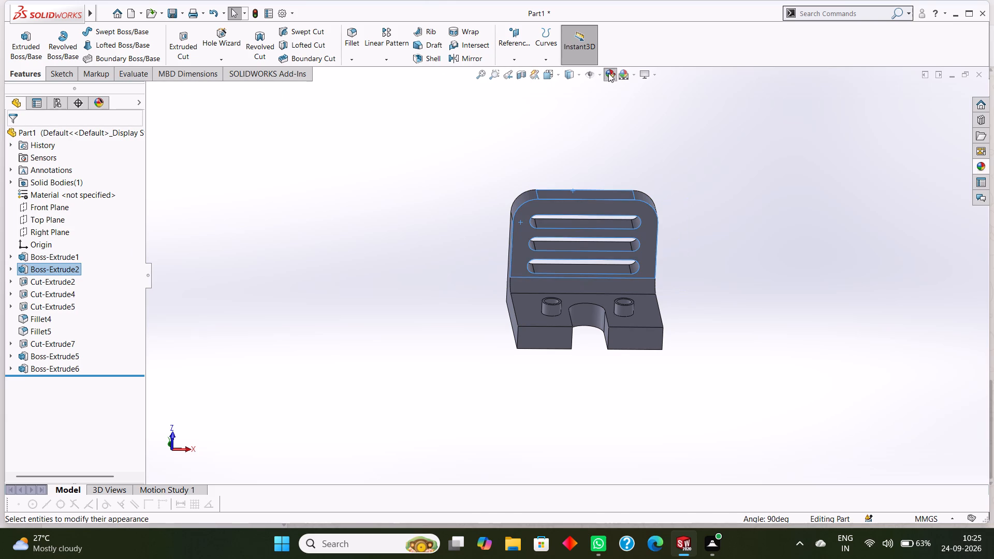
click(43, 337)
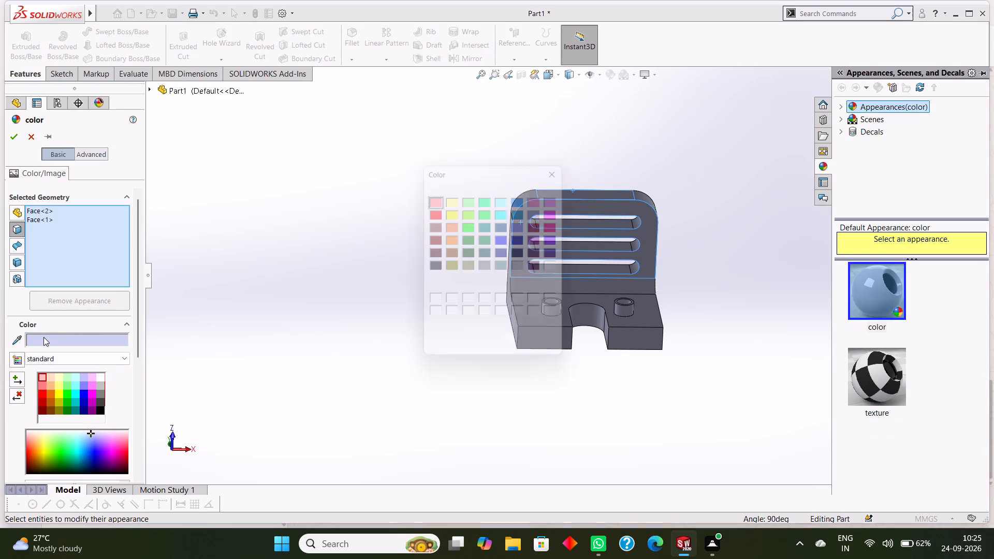
click(471, 225)
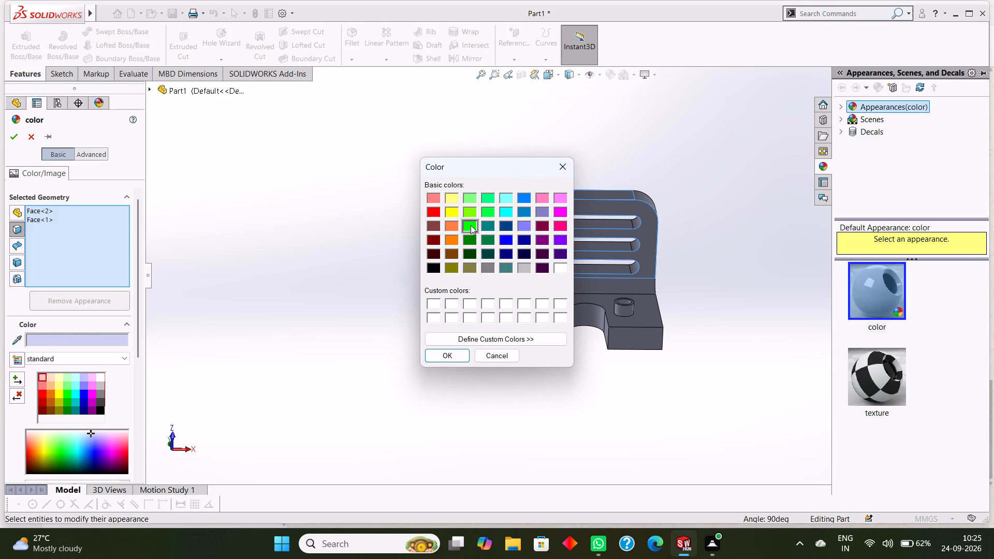
click(442, 356)
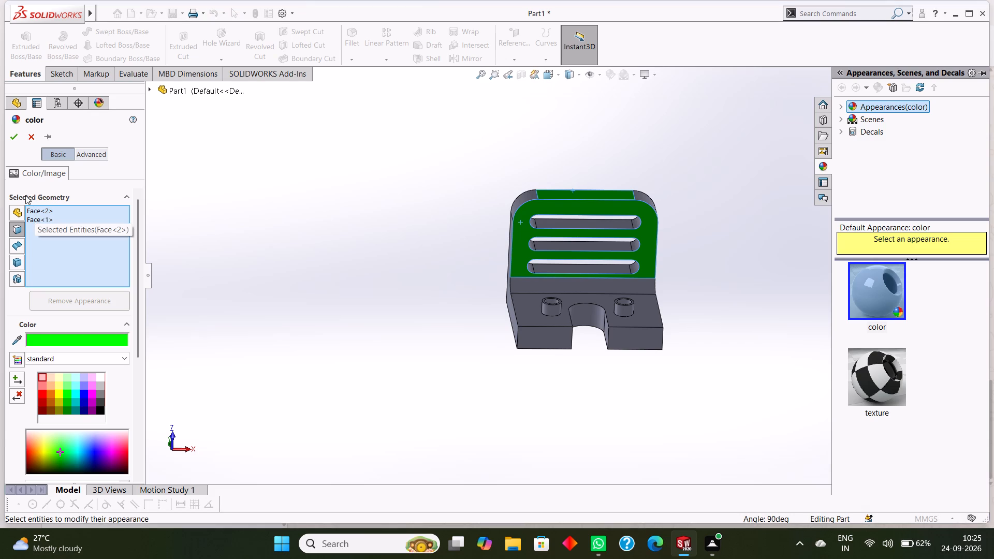
click(13, 135)
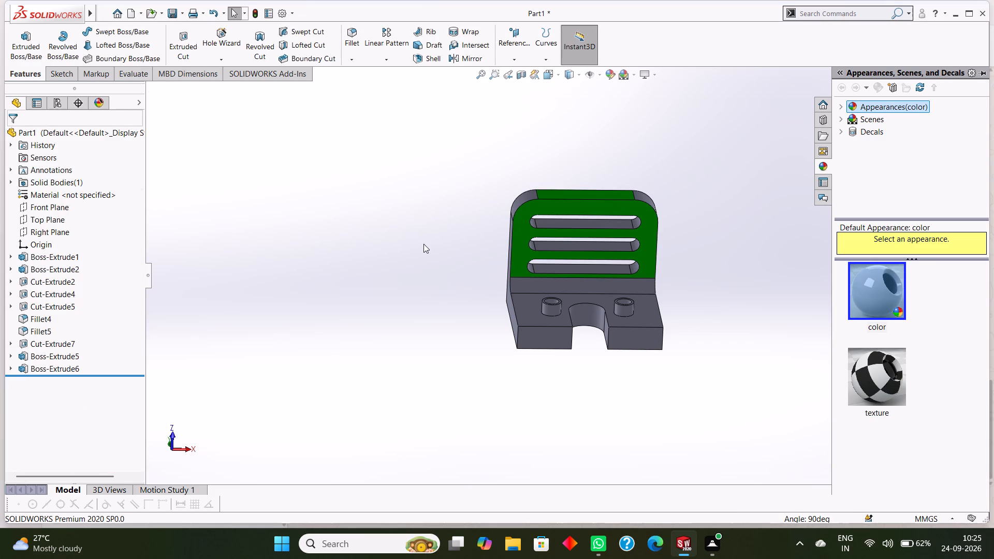
Colour the inner walls of the three flange slots and the walls of the base plate's U-shaped cutout yellow.
scroll(551, 253, down, 1)
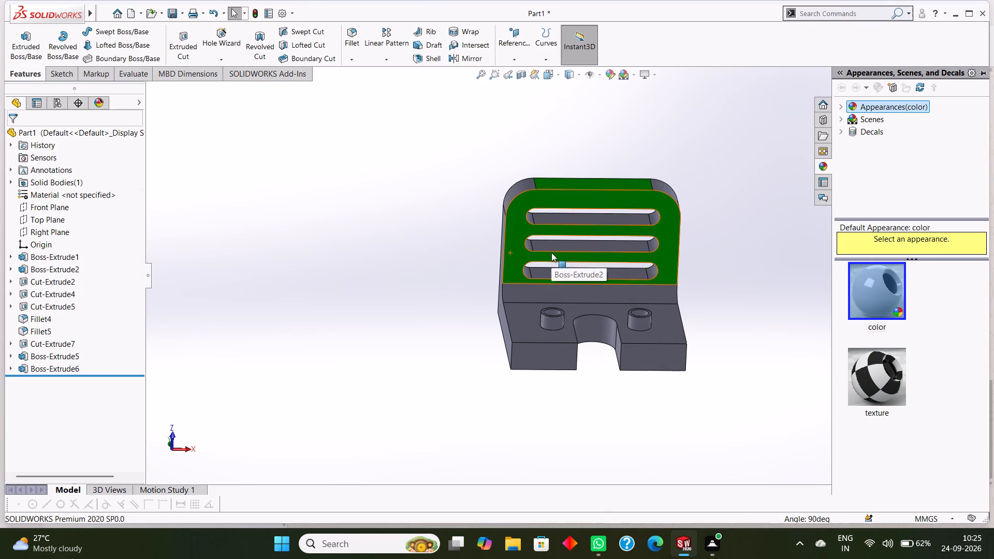
scroll(578, 266, down, 1)
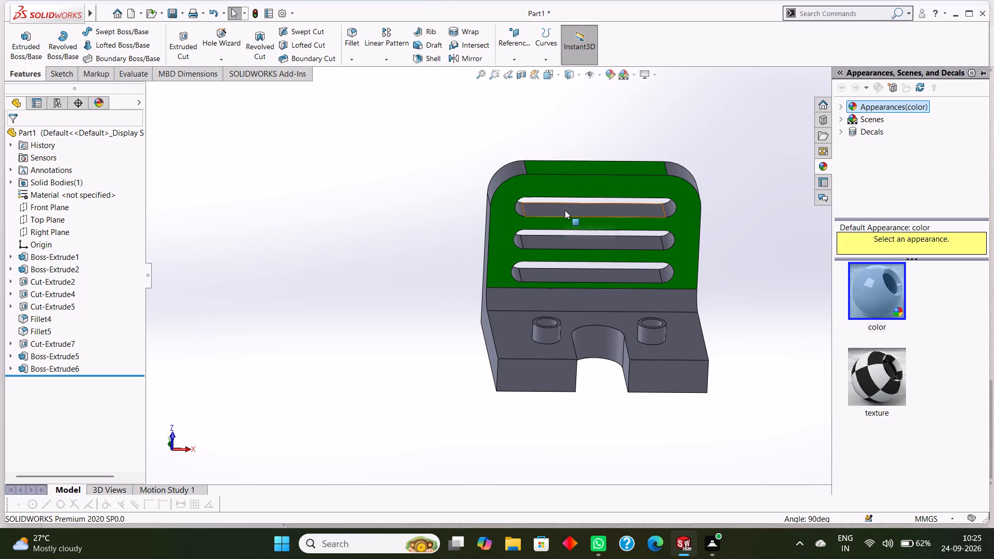
click(565, 210)
scroll(565, 210, down, 3)
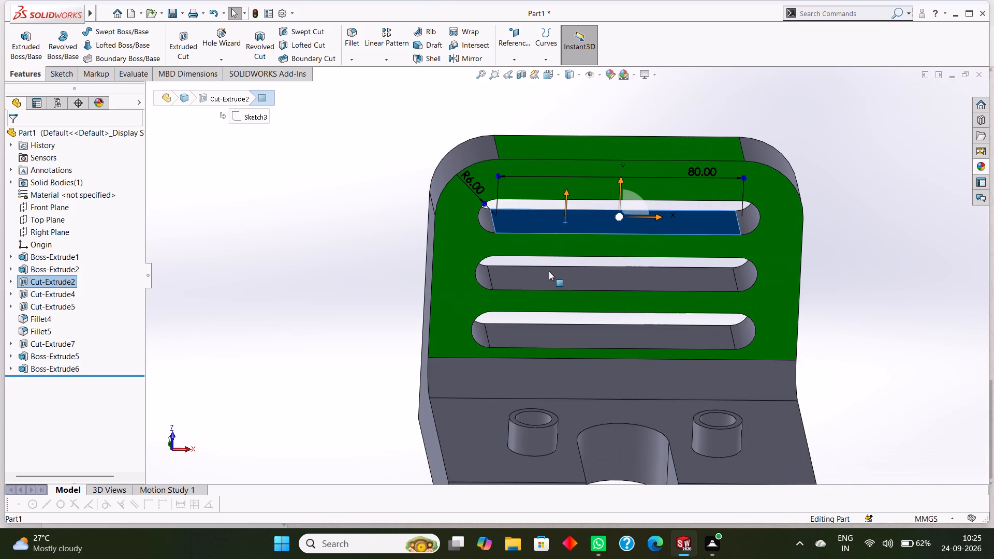
ctrl+click(549, 271)
ctrl+click(555, 331)
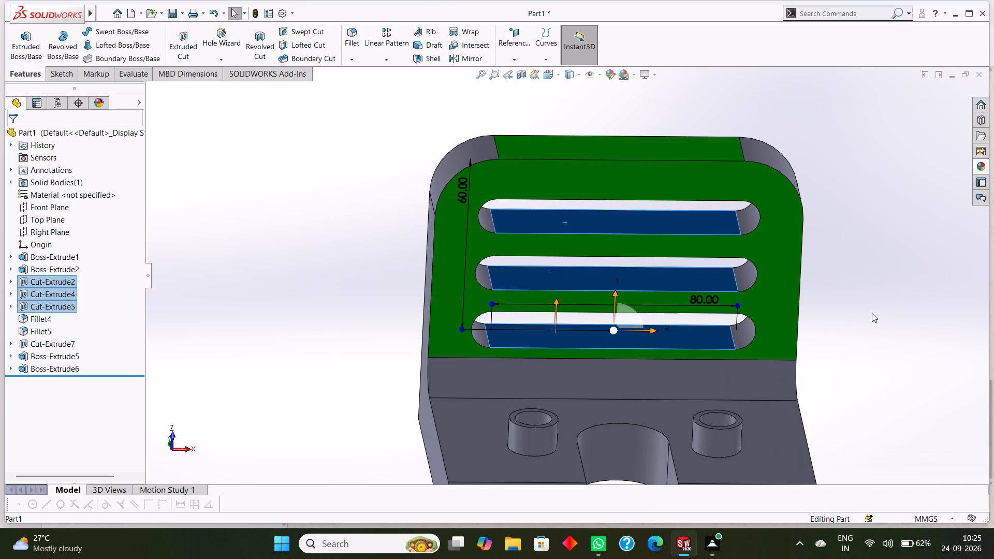
middle_drag(884, 313, 880, 187)
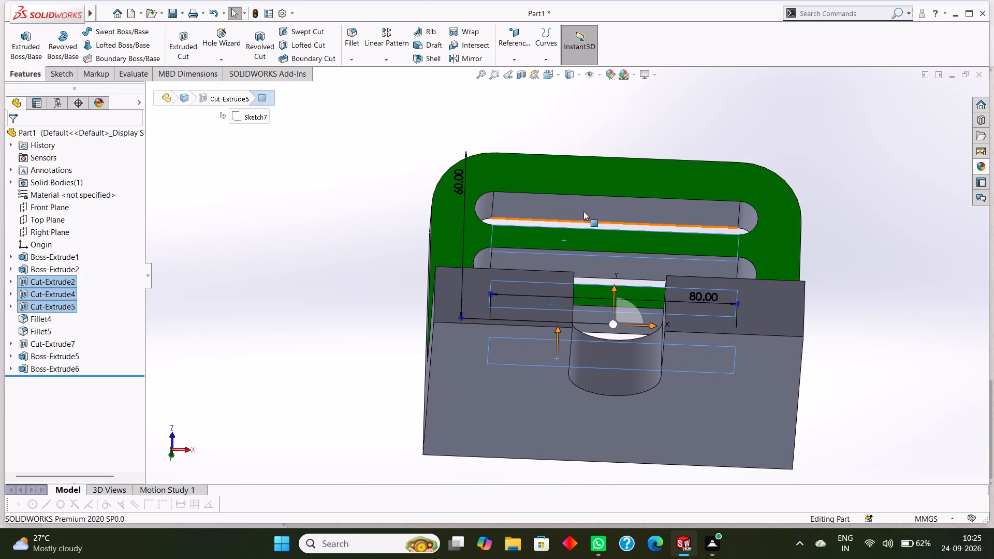
ctrl+click(583, 206)
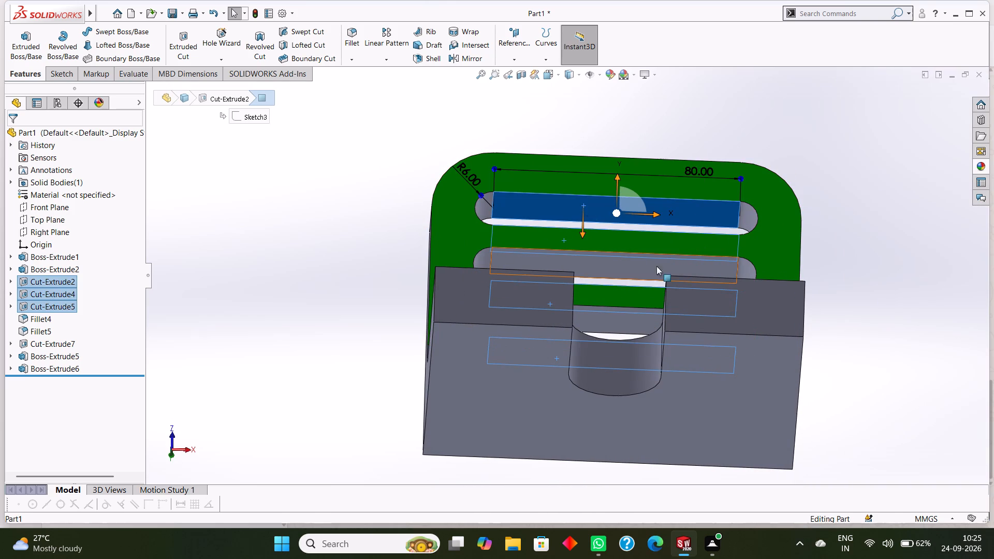
ctrl+click(613, 261)
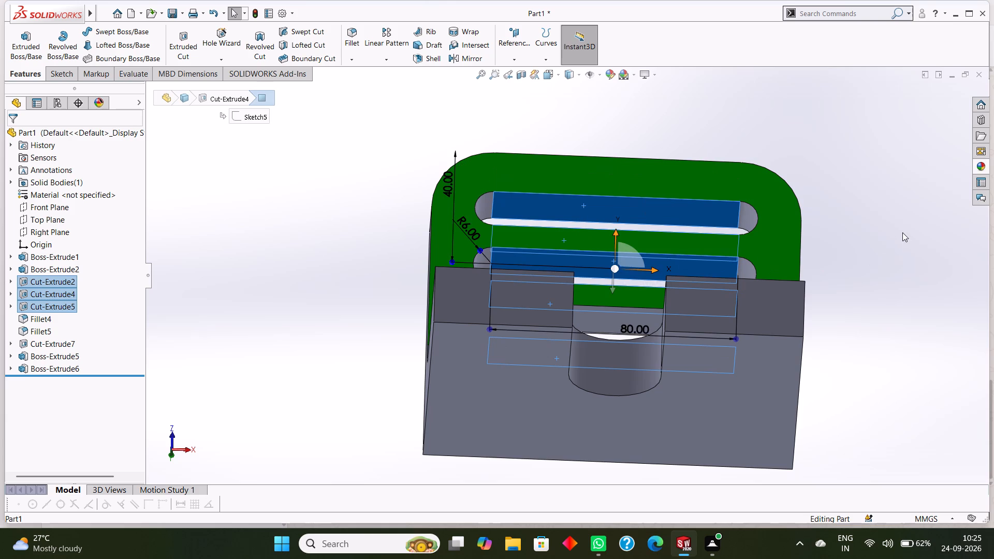
middle_drag(904, 232, 906, 281)
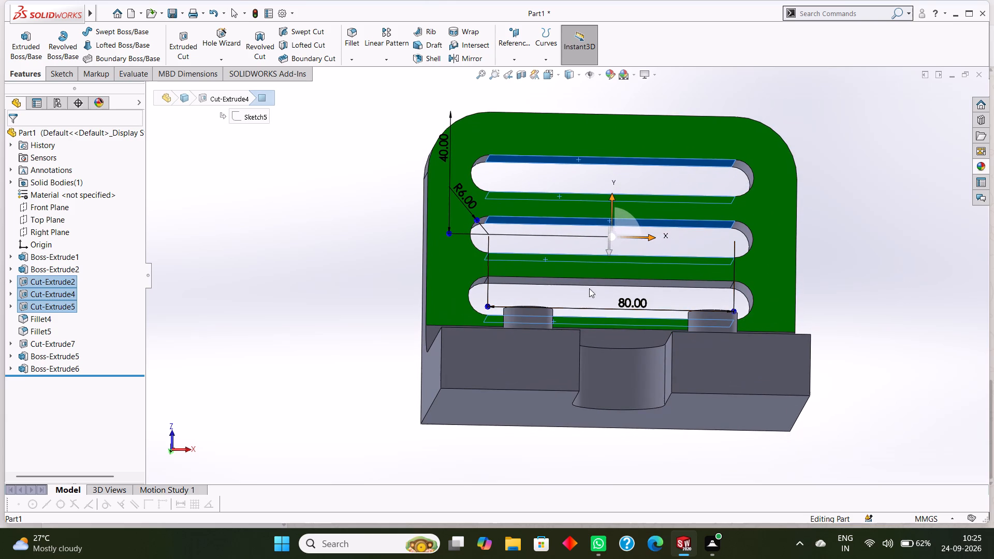
ctrl+click(586, 283)
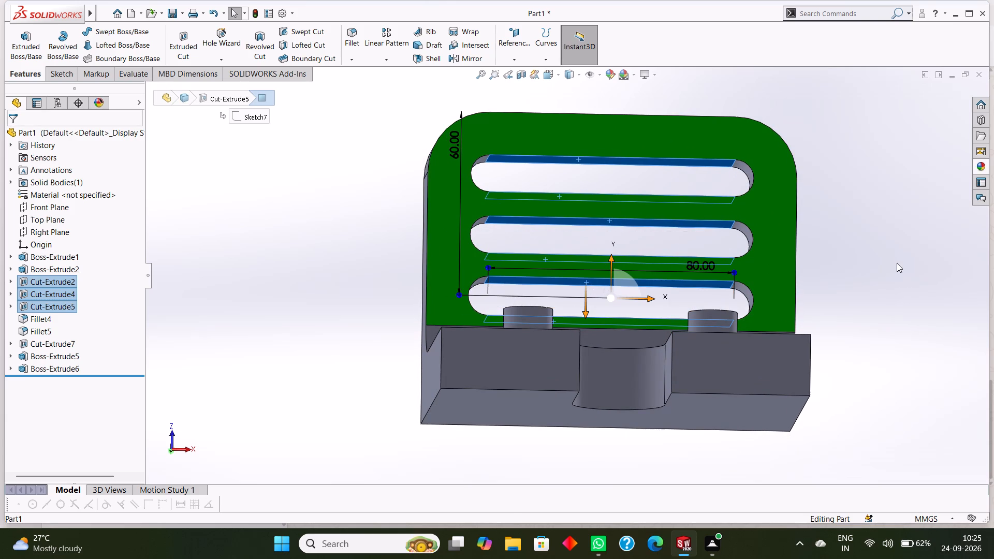
middle_drag(897, 263, 839, 286)
scroll(839, 286, down, 1)
ctrl+click(563, 124)
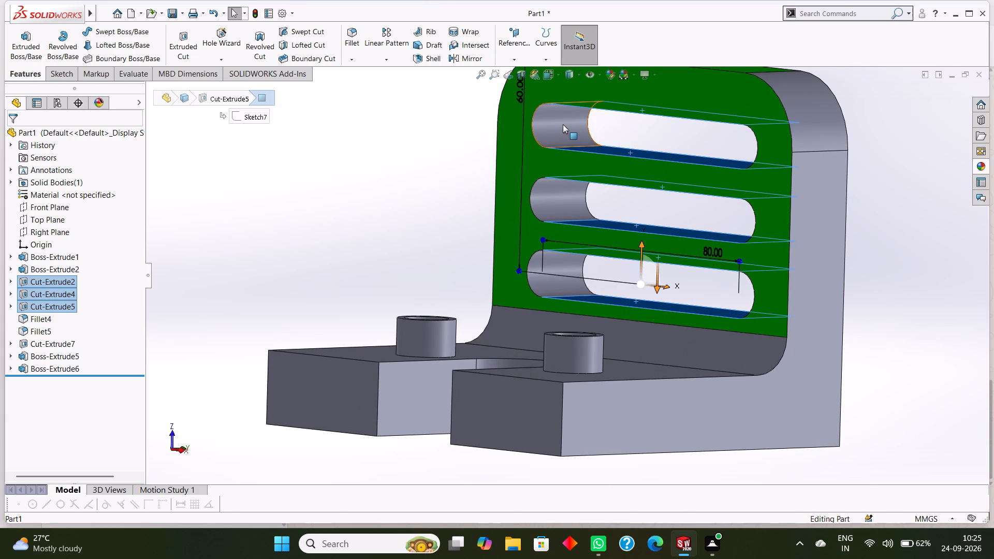
middle_drag(907, 198, 912, 210)
ctrl+click(532, 178)
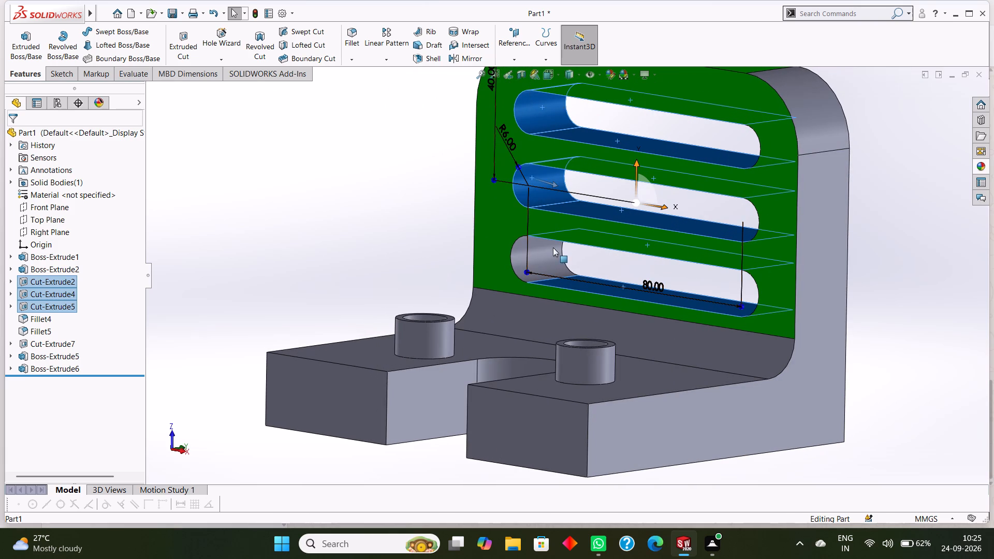
ctrl+click(545, 248)
middle_drag(878, 245, 881, 246)
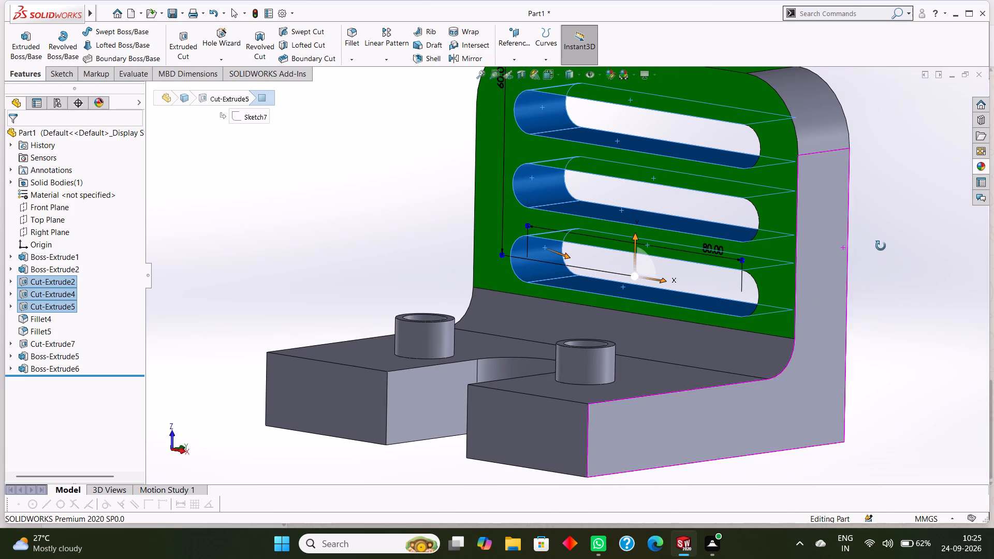
middle_drag(881, 246, 943, 250)
scroll(934, 246, up, 2)
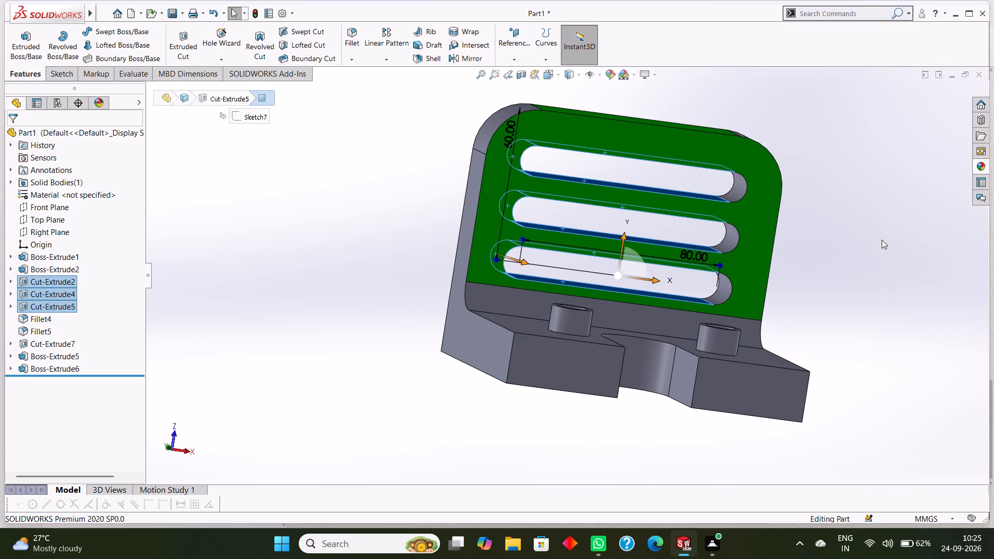
middle_drag(863, 233, 894, 245)
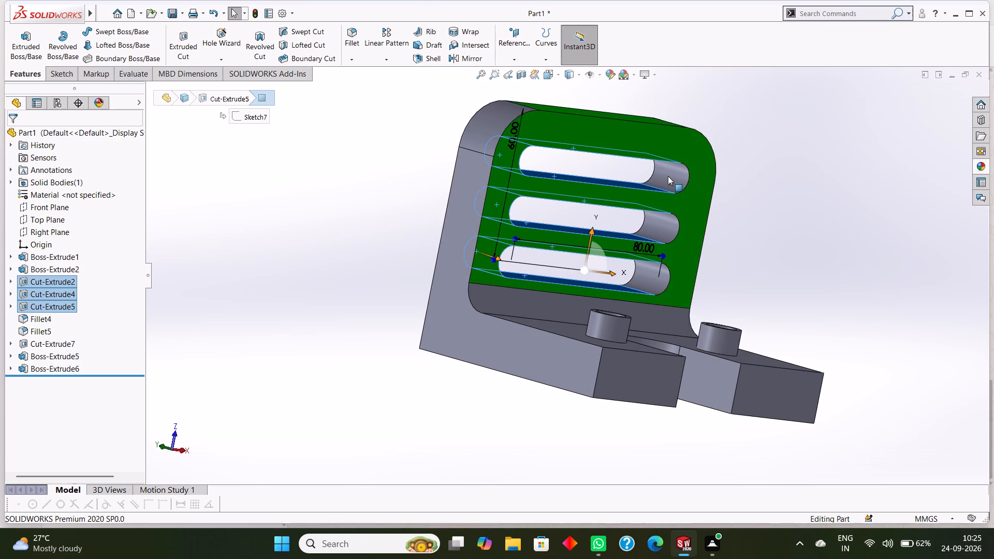
ctrl+click(668, 176)
ctrl+click(647, 222)
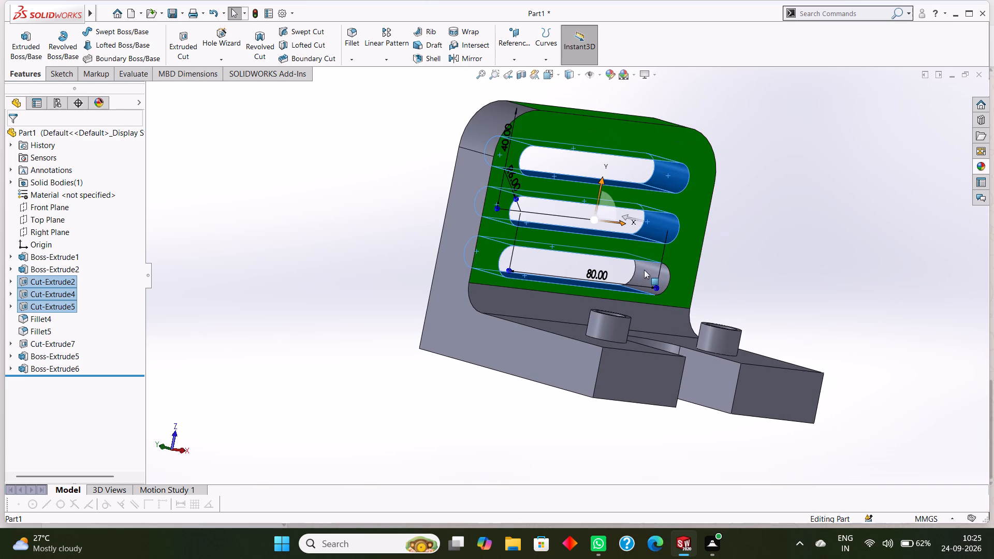
ctrl+click(642, 271)
middle_drag(858, 229, 817, 287)
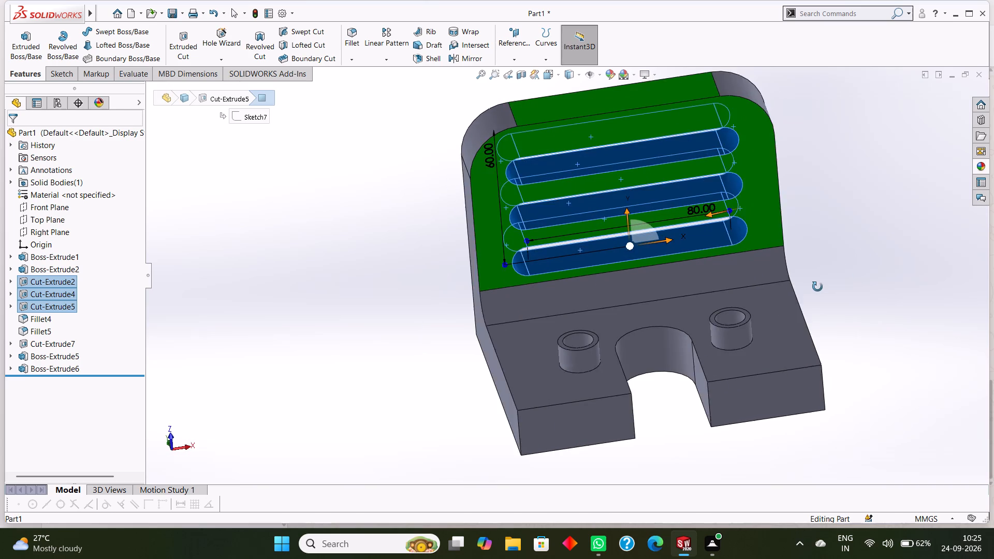
middle_drag(817, 287, 802, 289)
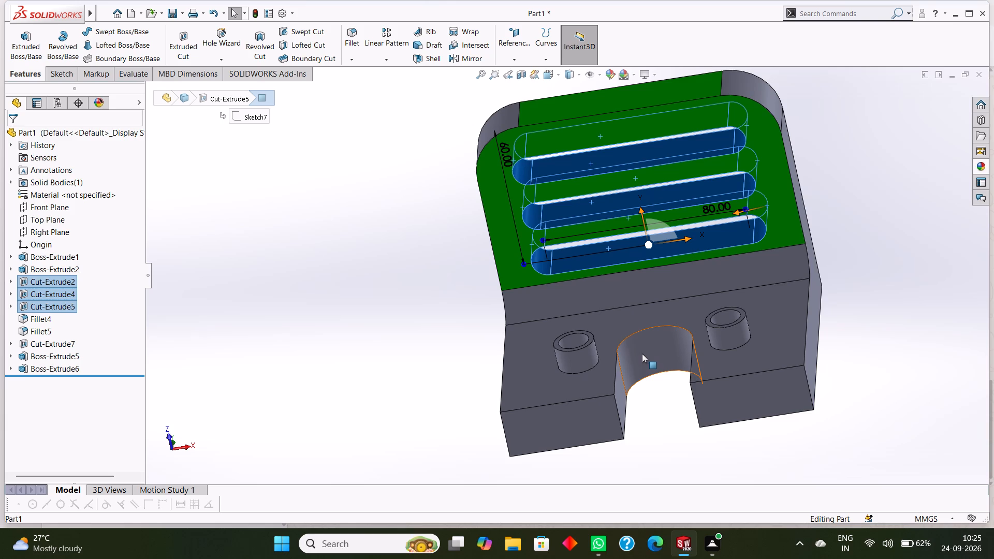
ctrl+click(642, 354)
ctrl+click(617, 384)
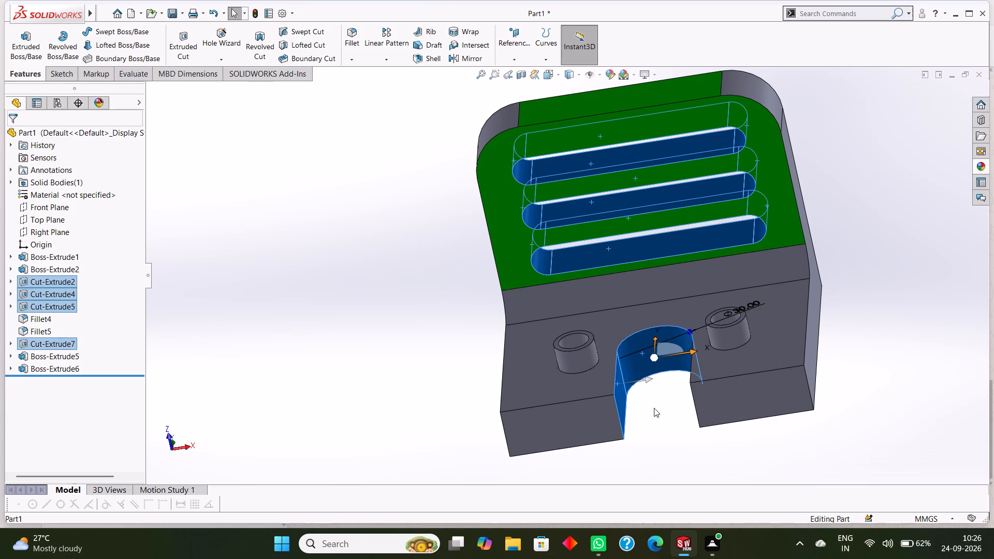
middle_drag(843, 396, 887, 367)
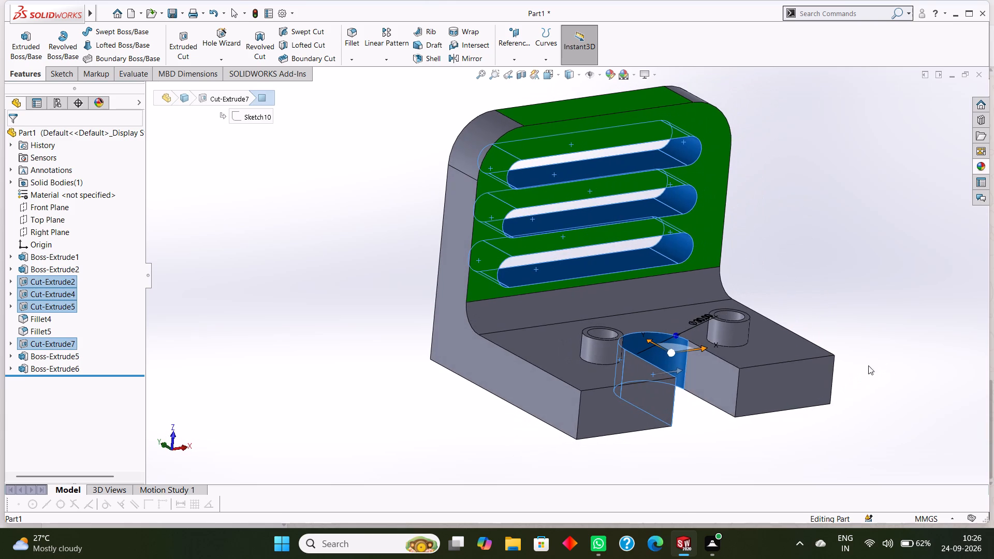
ctrl+click(710, 378)
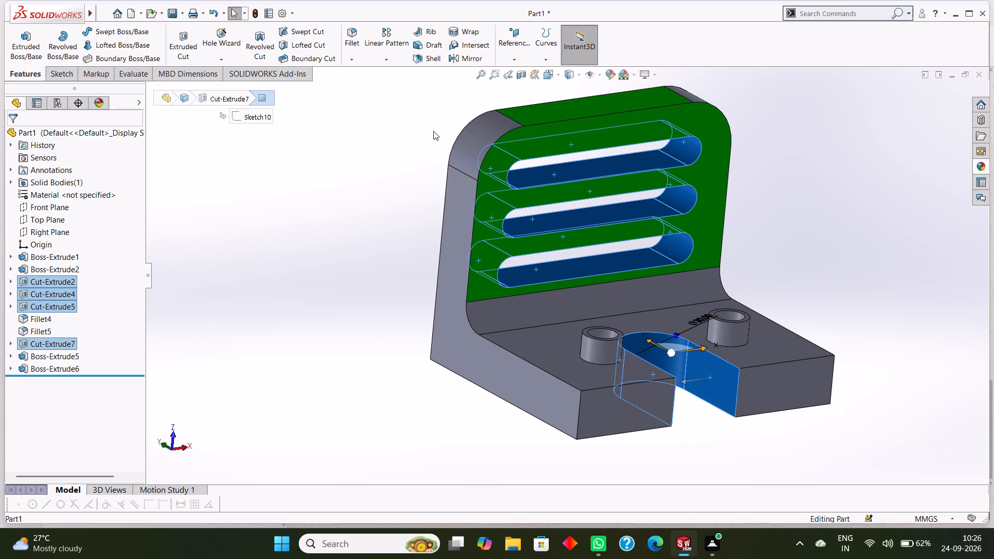
click(611, 78)
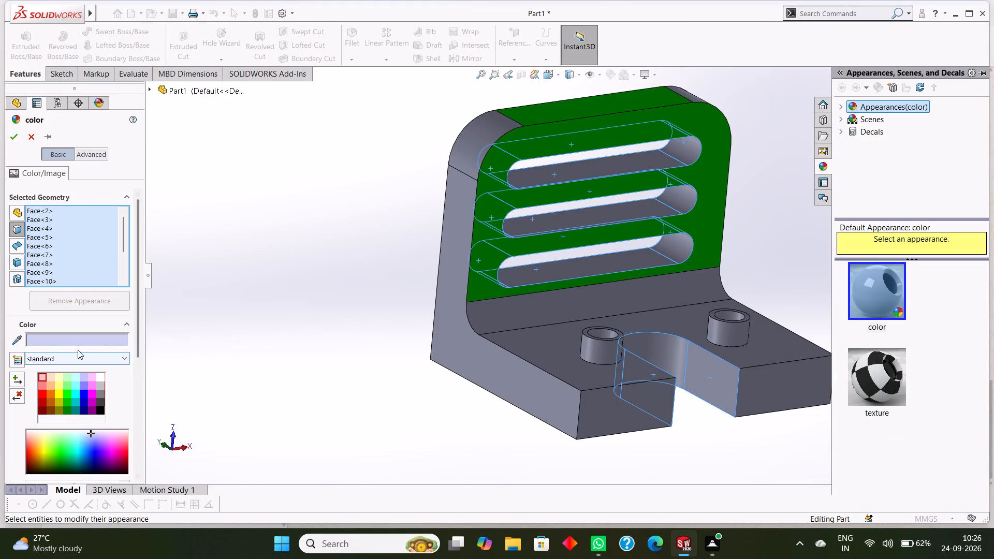
click(76, 339)
click(452, 212)
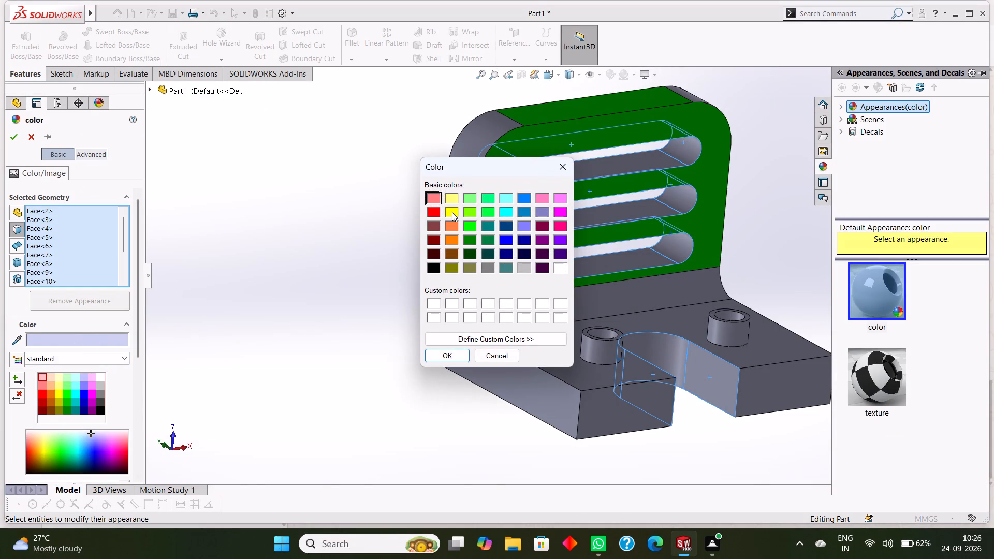
click(452, 354)
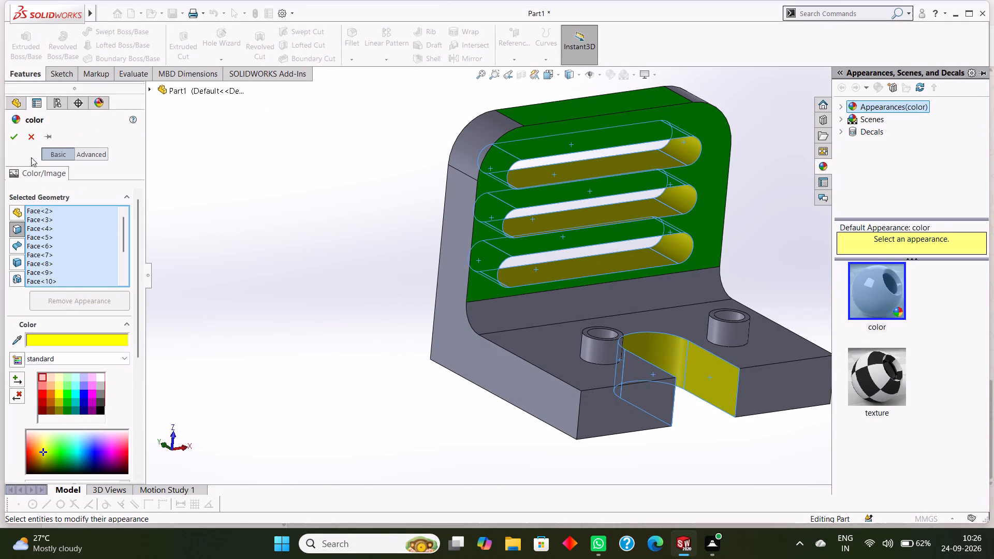
click(12, 143)
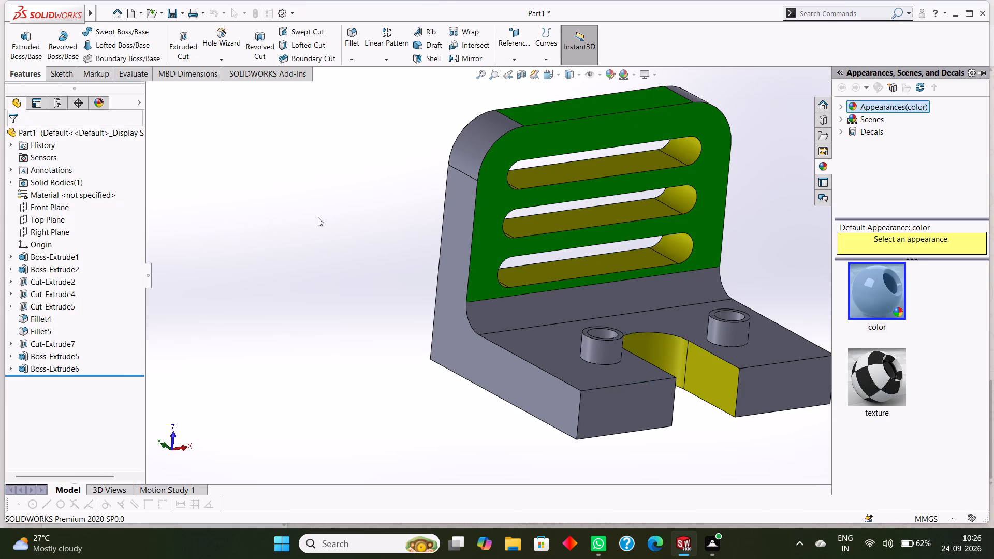
Fillet the bottom outer edges of both ring bosses, where they meet the base plate, with a 2 mm radius.
scroll(321, 296, up, 1)
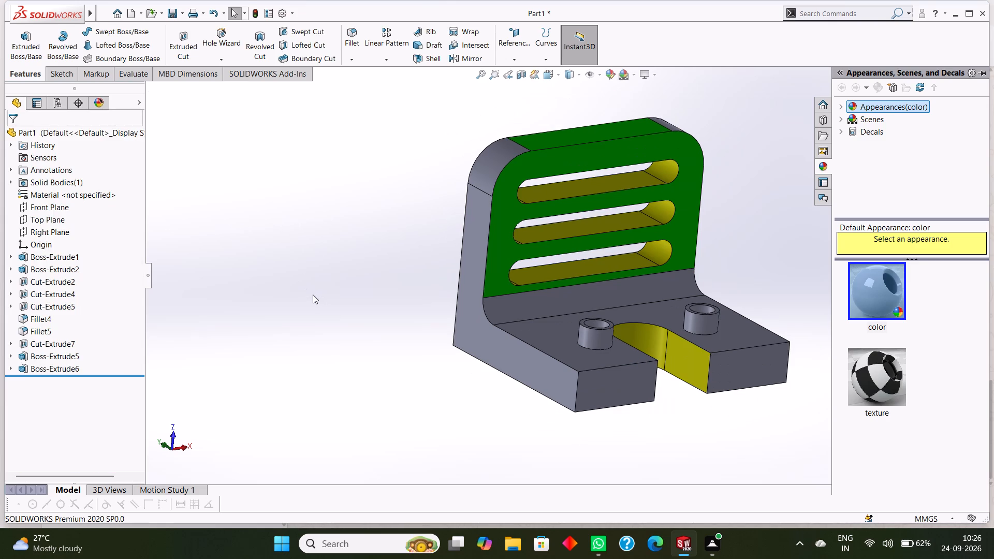
scroll(311, 295, down, 1)
scroll(309, 286, up, 1)
scroll(338, 249, up, 2)
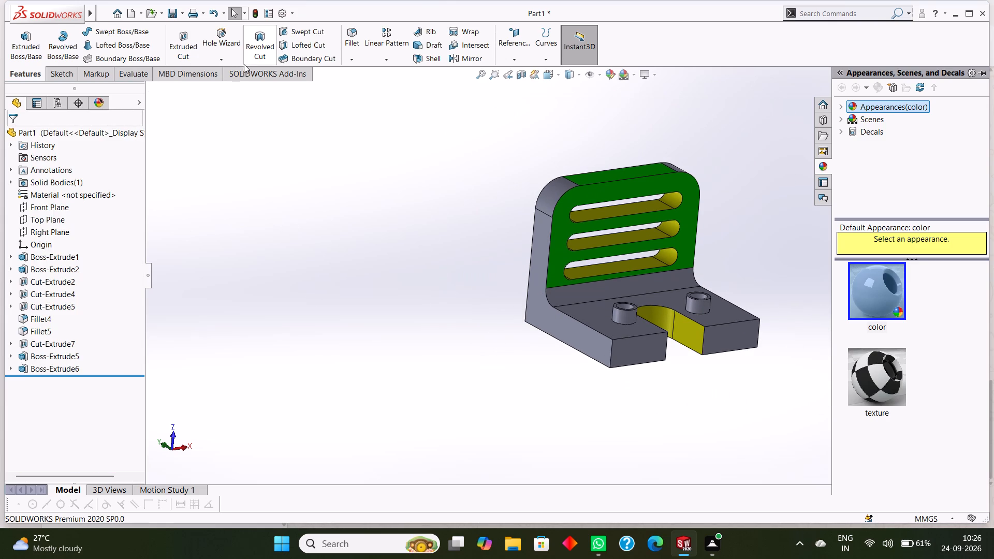
click(357, 62)
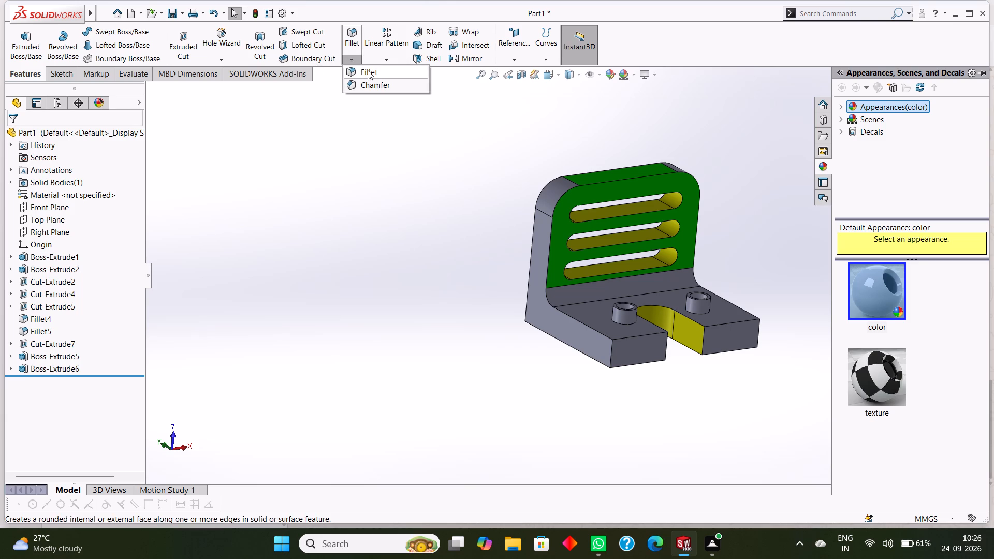
click(368, 70)
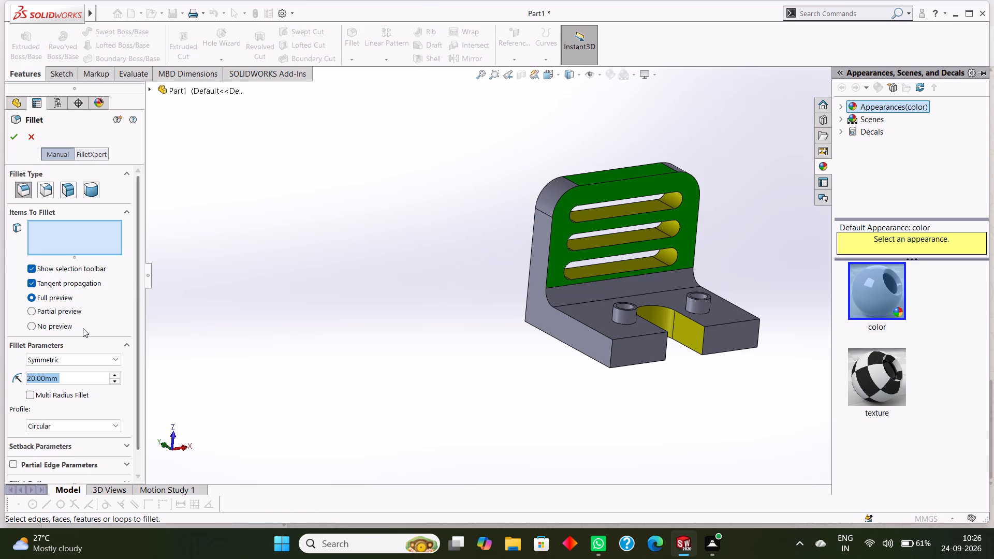
key(0)
key(BackSpace)
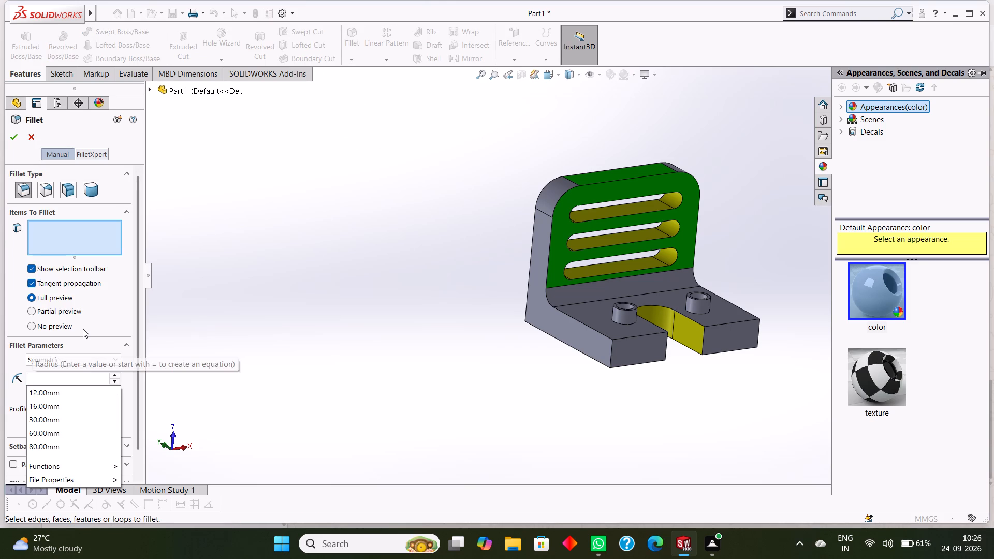
key(BackSpace)
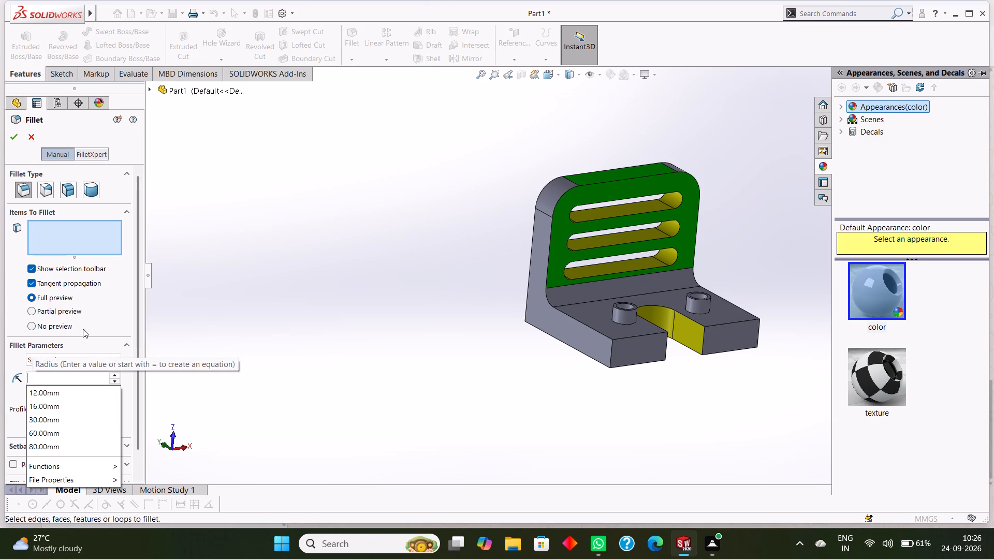
key(2)
key(Return)
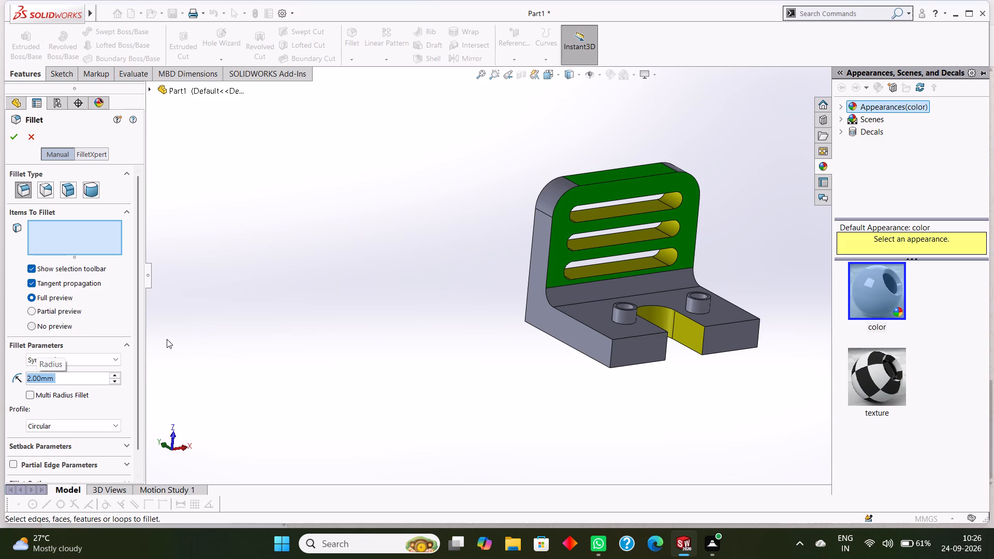
scroll(649, 379, down, 2)
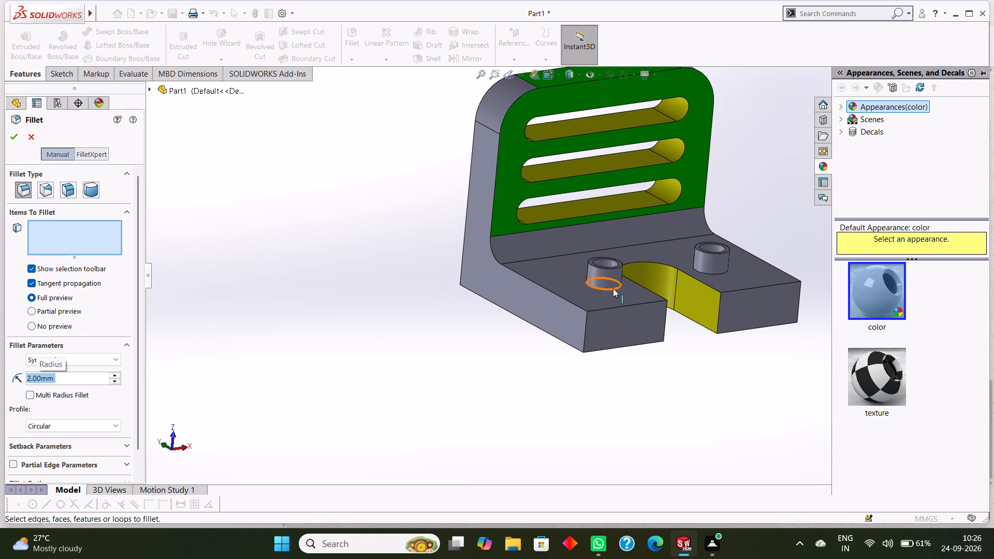
click(613, 288)
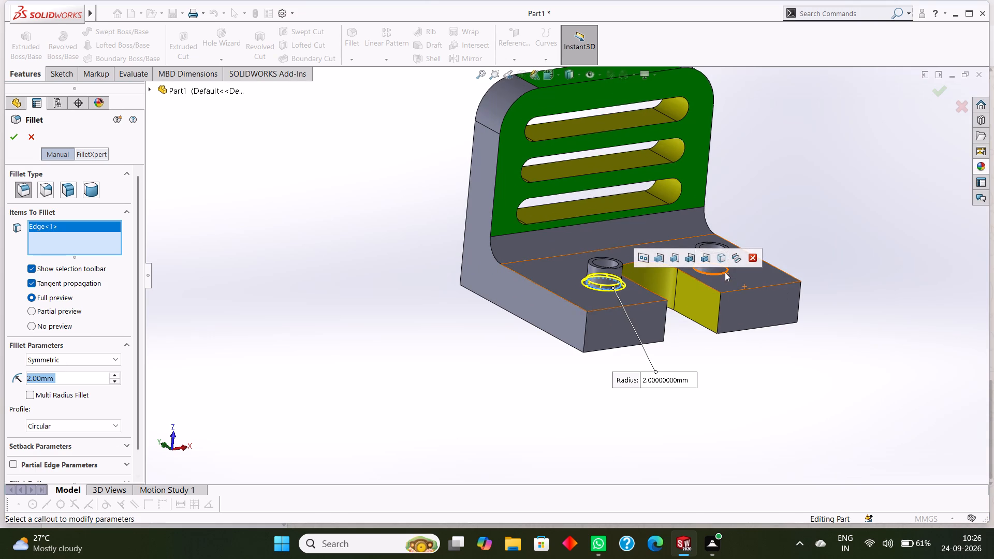
click(725, 272)
click(14, 138)
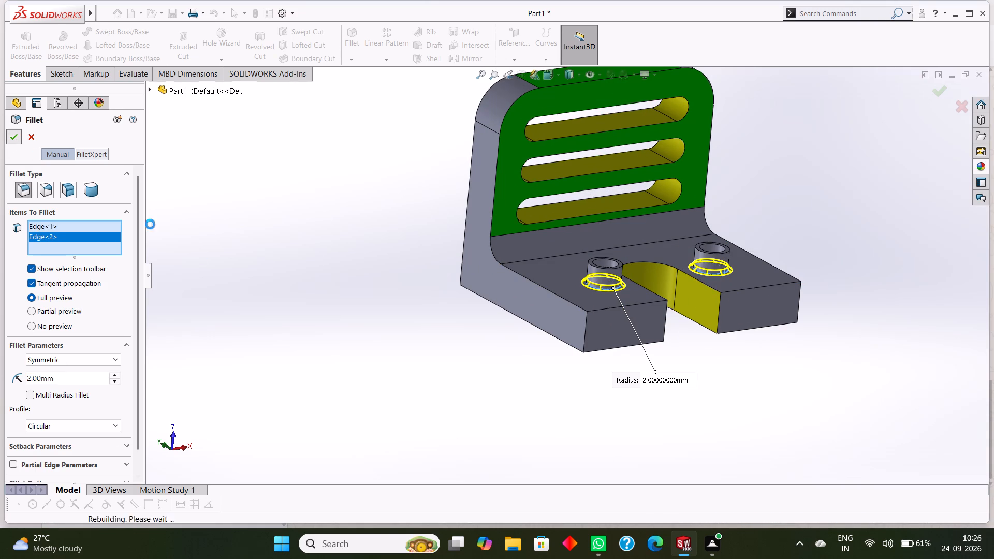
click(371, 318)
middle_drag(403, 318, 374, 332)
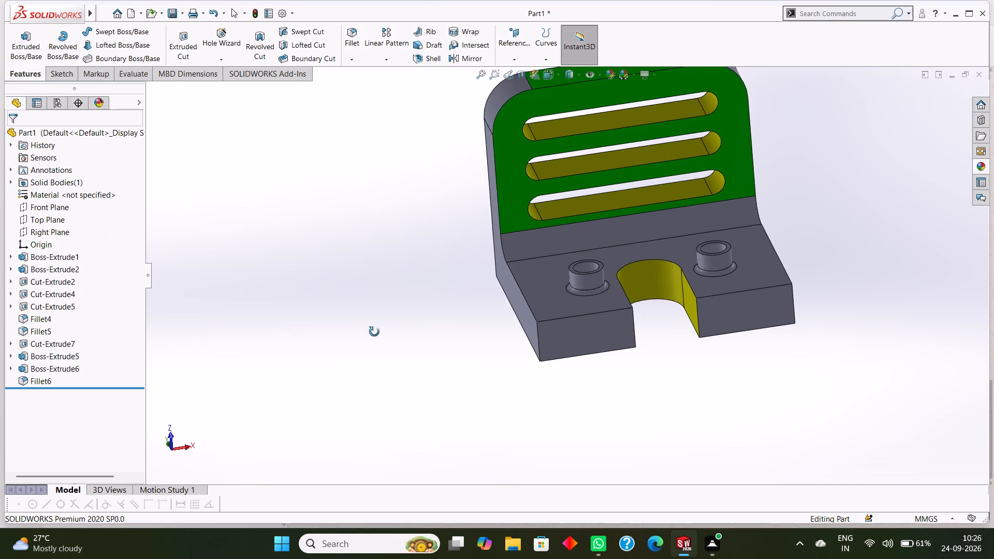
Colour the fillet face between the slotted flange and the base plate blue.
middle_drag(374, 332, 385, 344)
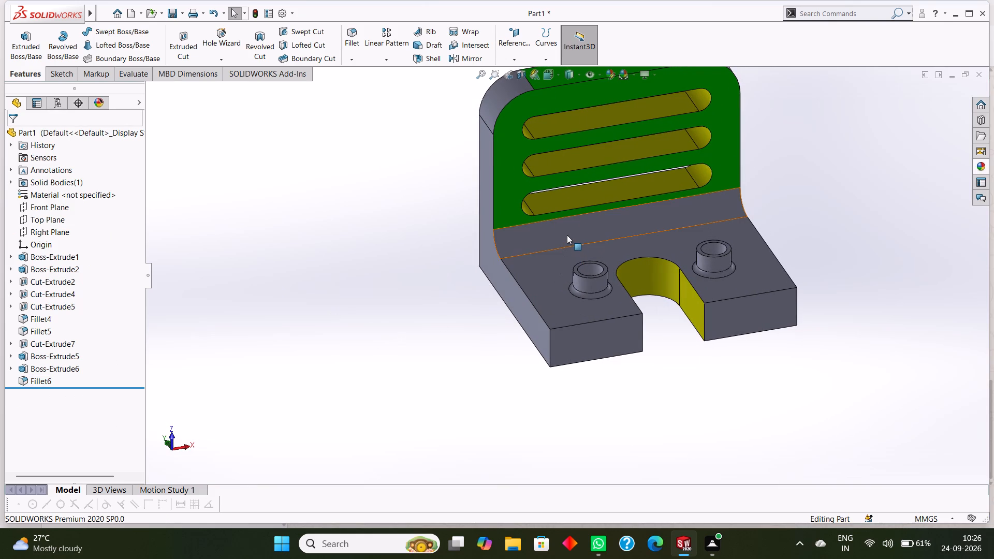
click(567, 233)
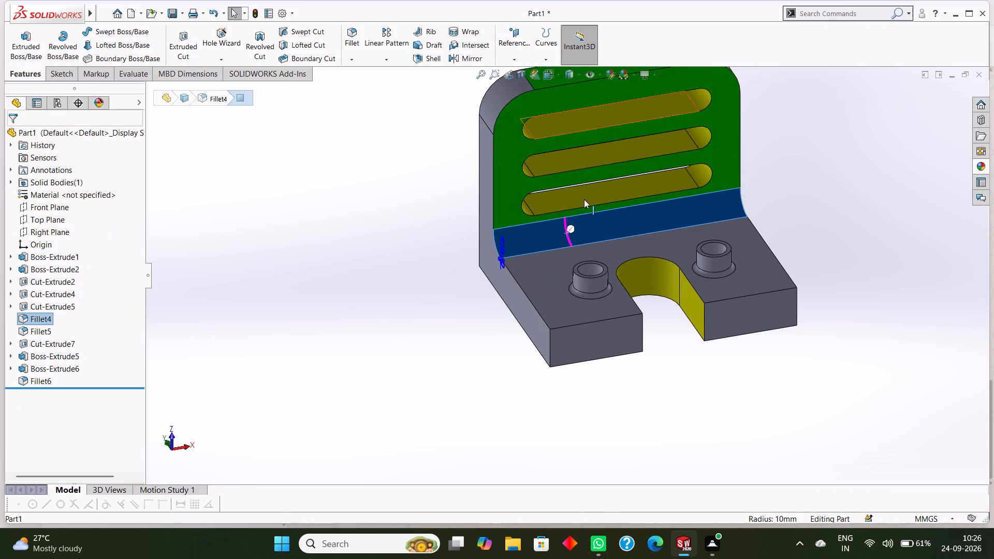
scroll(627, 220, up, 2)
click(610, 79)
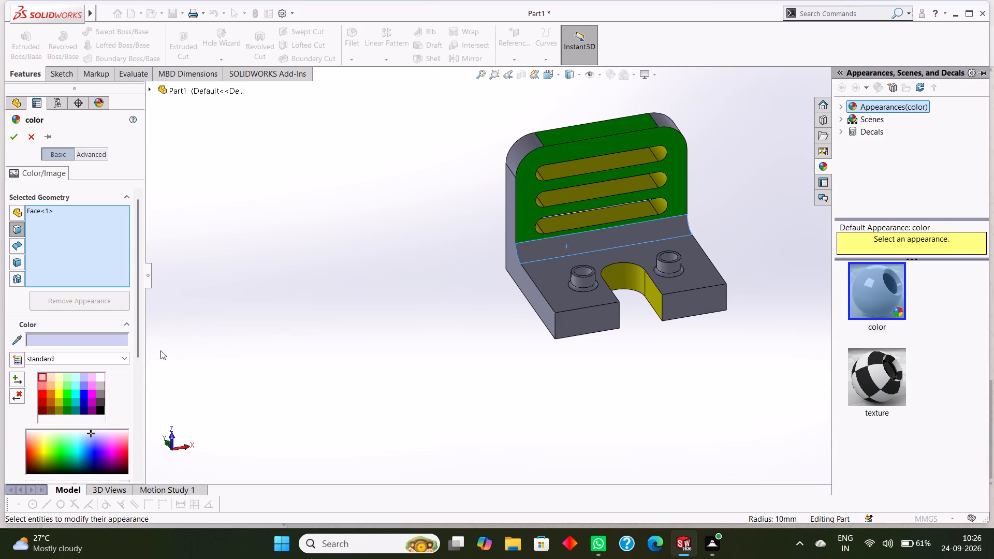
click(75, 342)
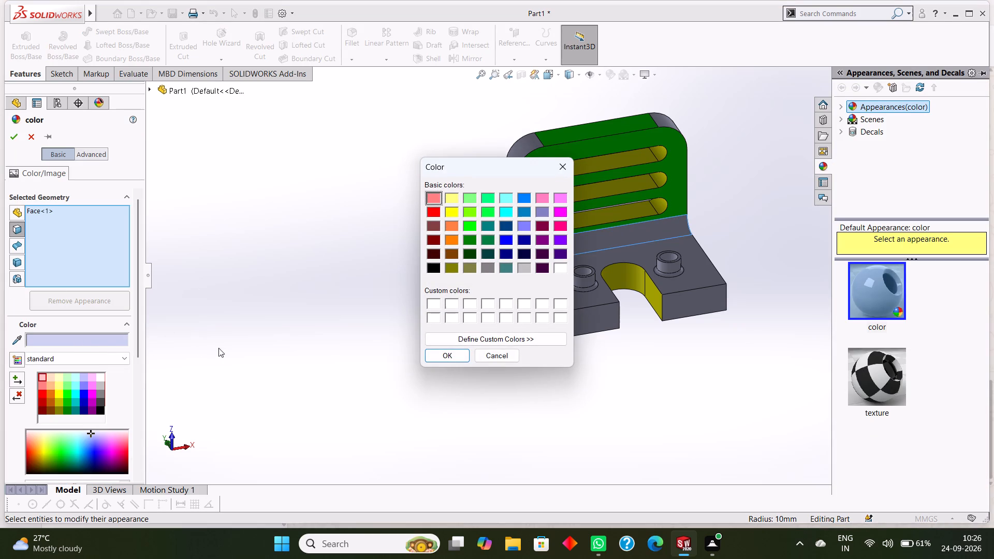
click(508, 240)
click(445, 356)
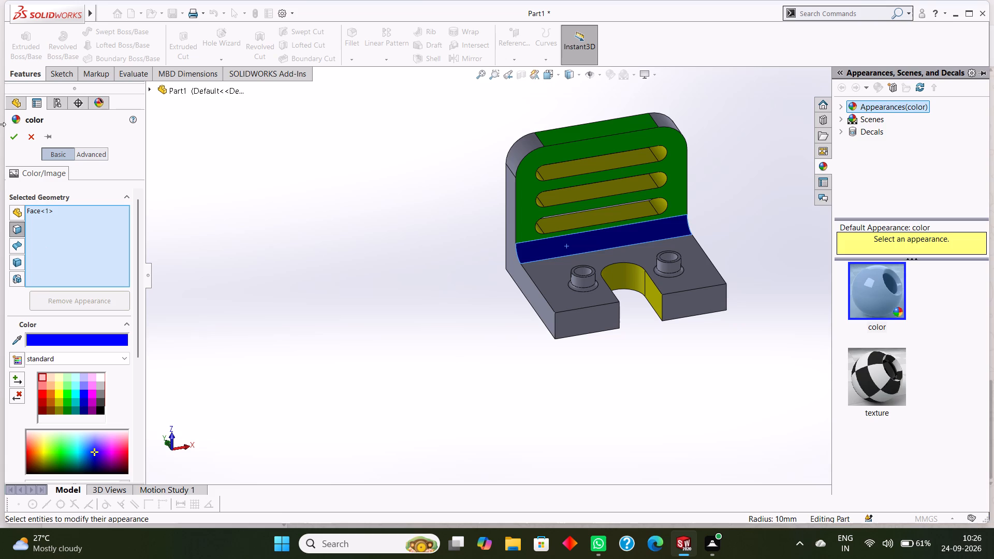
click(11, 134)
Colour the top face of the base plate, around the two ring bosses, red.
scroll(446, 303, down, 2)
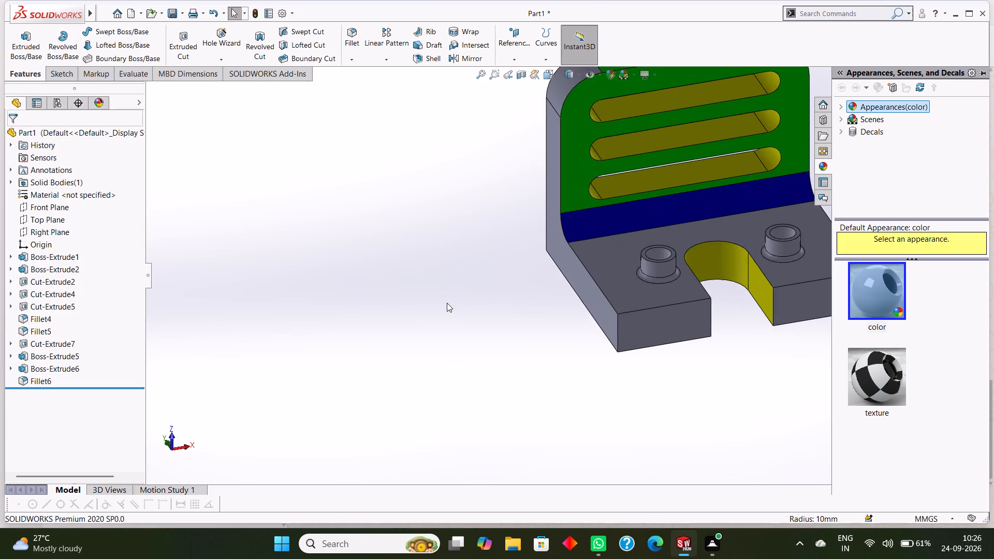
scroll(448, 303, up, 4)
scroll(646, 228, down, 3)
scroll(628, 284, down, 1)
scroll(628, 306, up, 1)
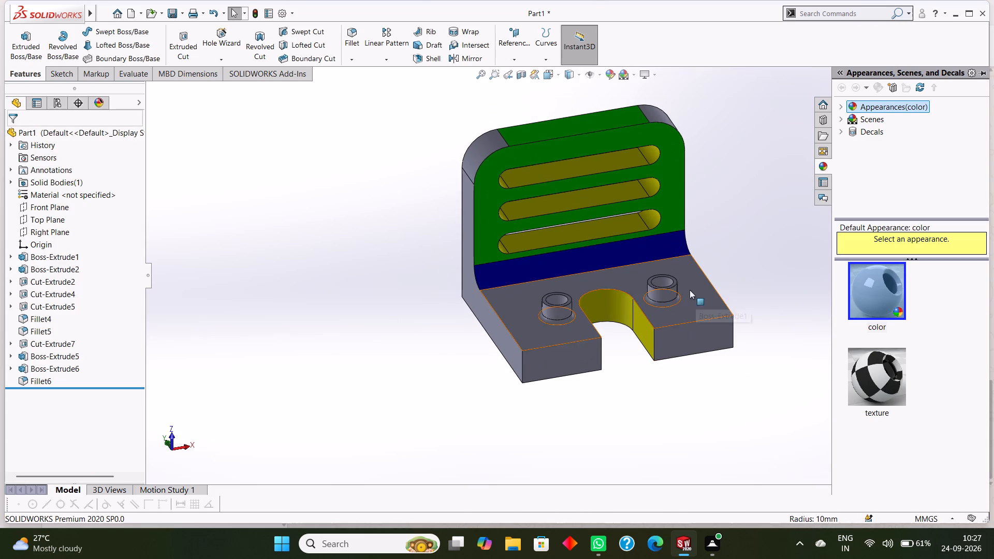
click(617, 275)
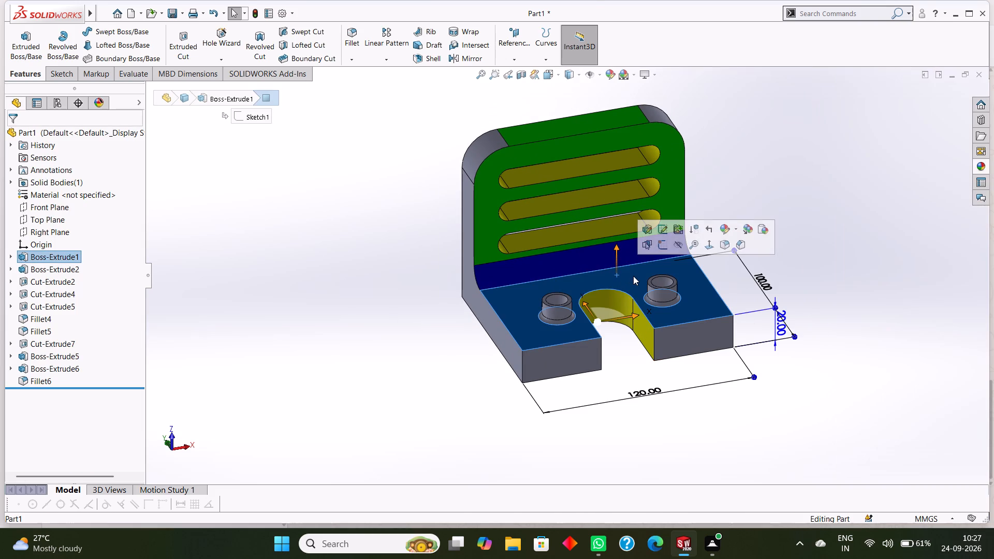
right_click(633, 277)
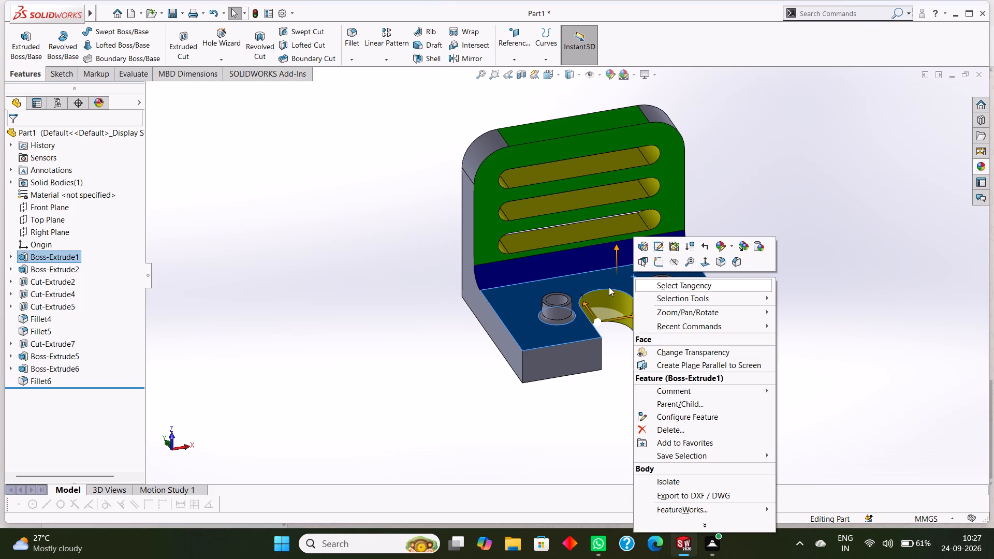
key(Escape)
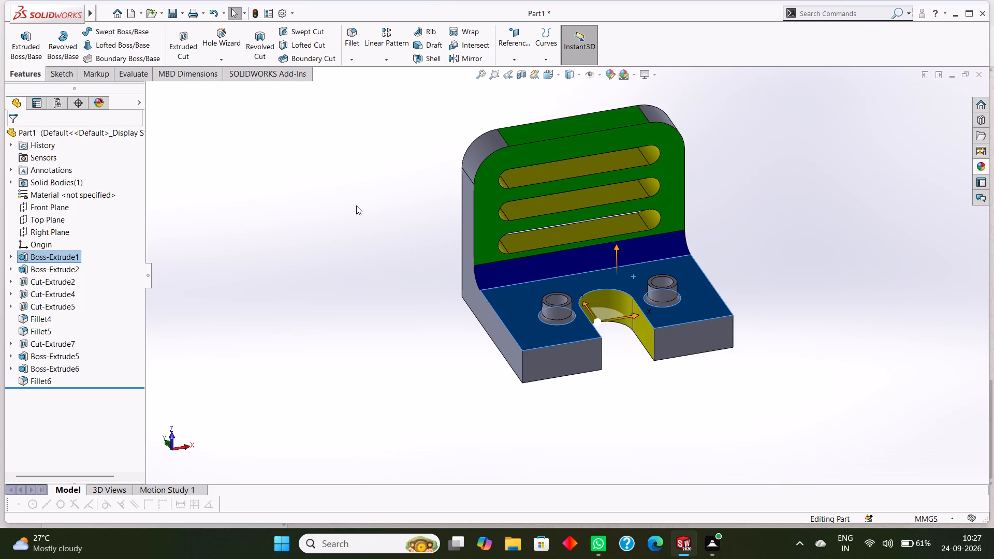
key(Escape)
click(516, 295)
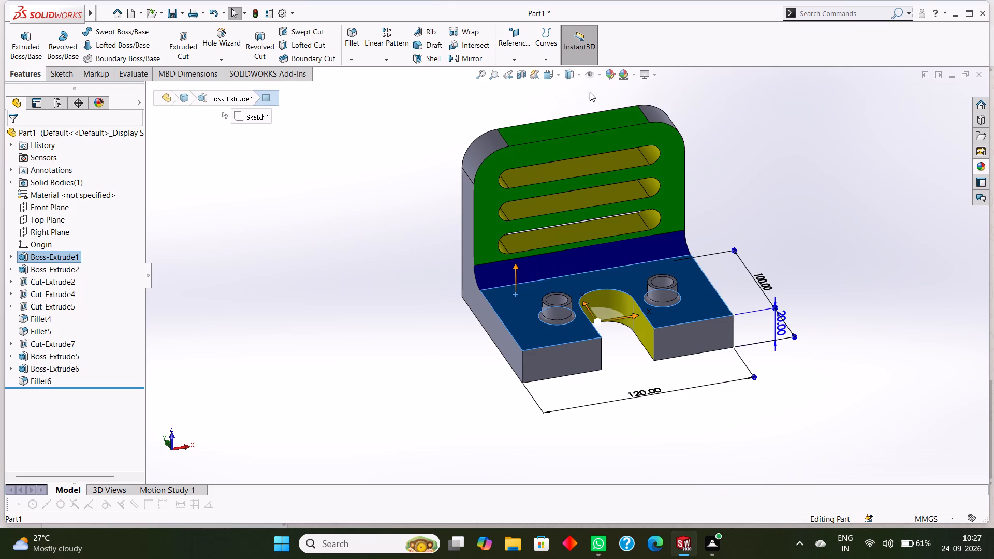
click(608, 77)
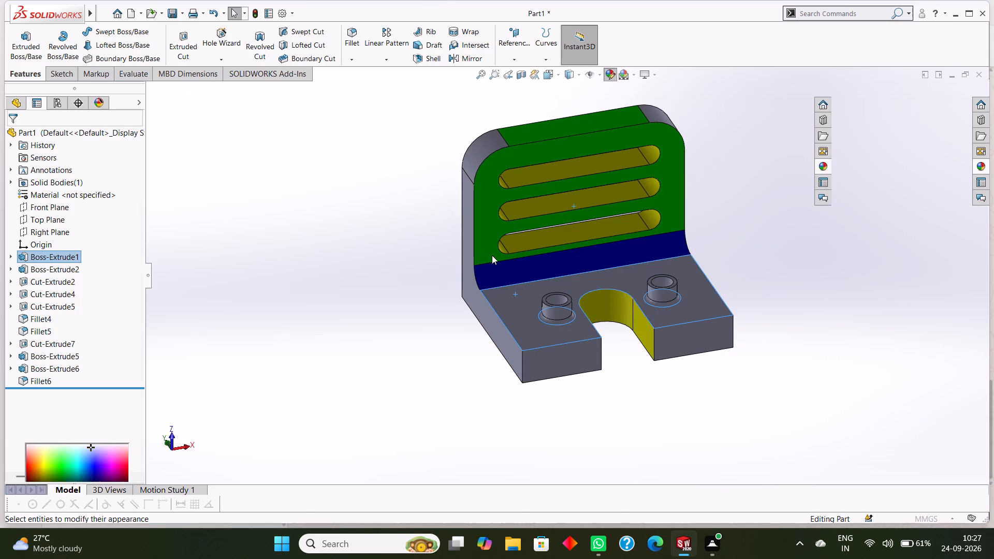
click(87, 341)
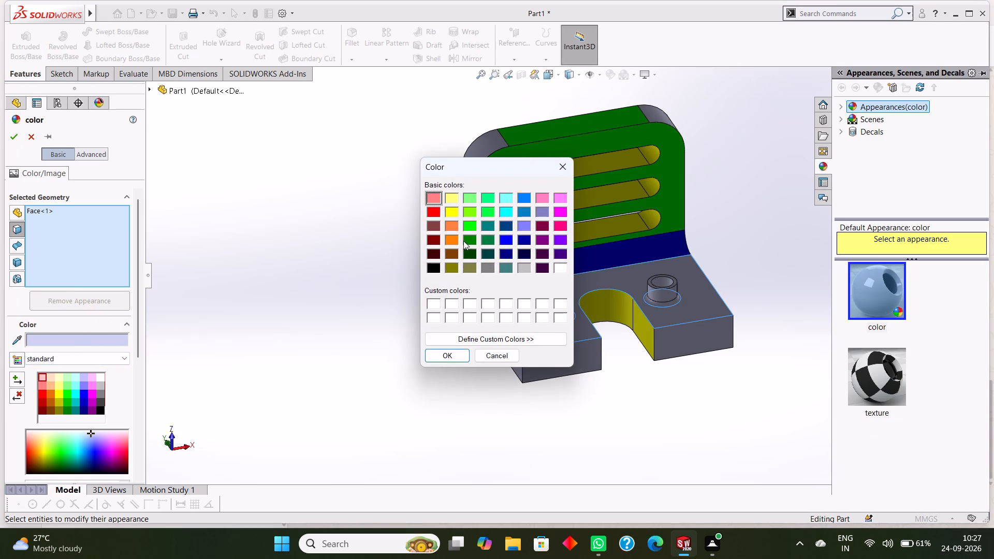
click(432, 207)
click(448, 352)
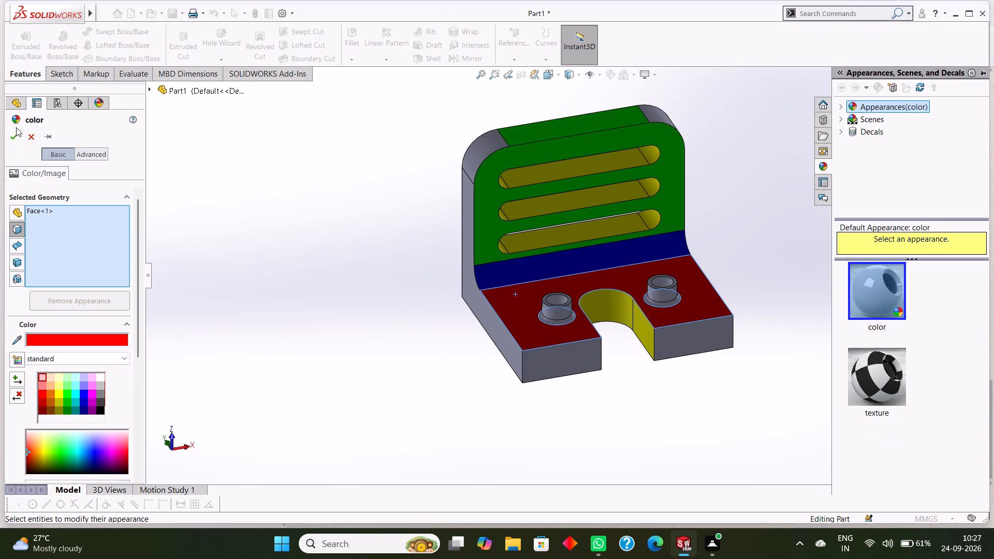
click(15, 136)
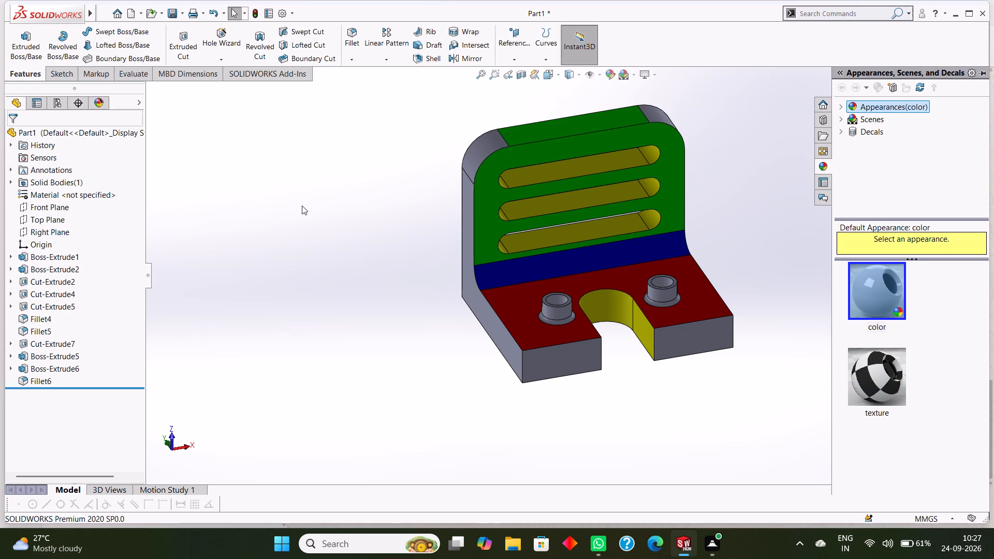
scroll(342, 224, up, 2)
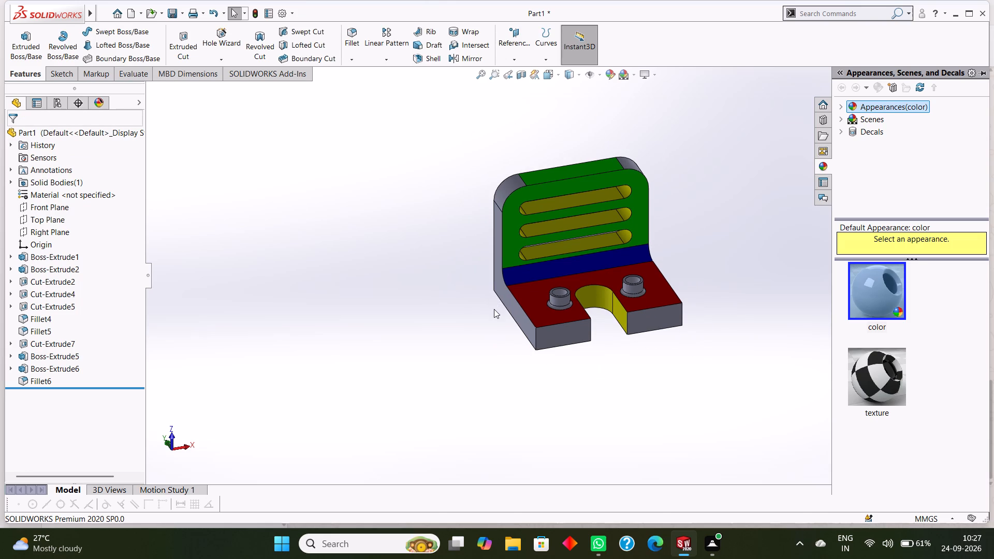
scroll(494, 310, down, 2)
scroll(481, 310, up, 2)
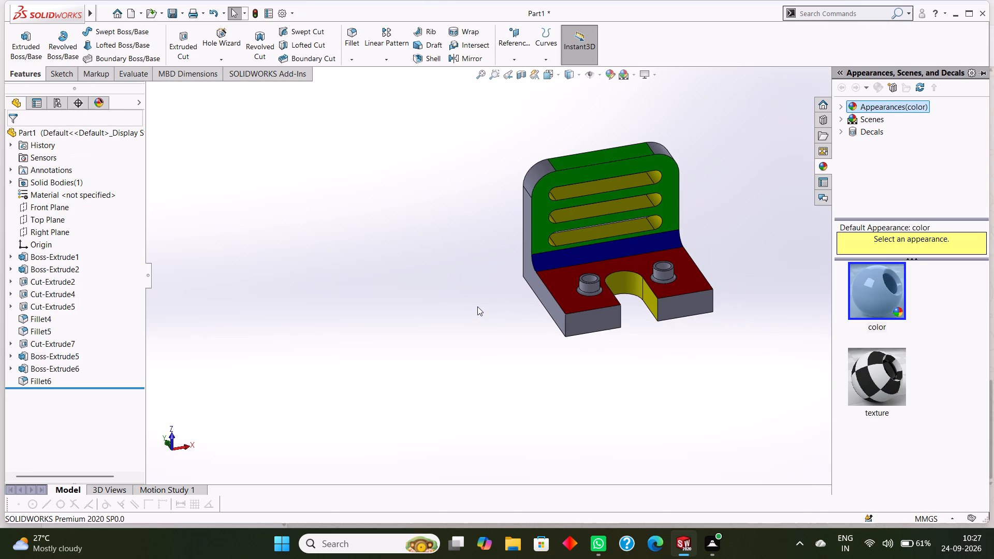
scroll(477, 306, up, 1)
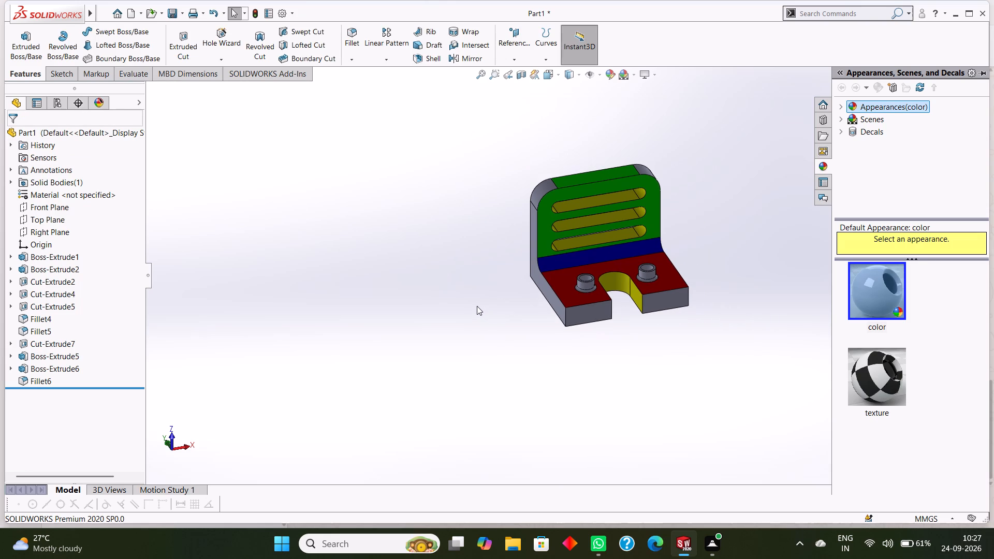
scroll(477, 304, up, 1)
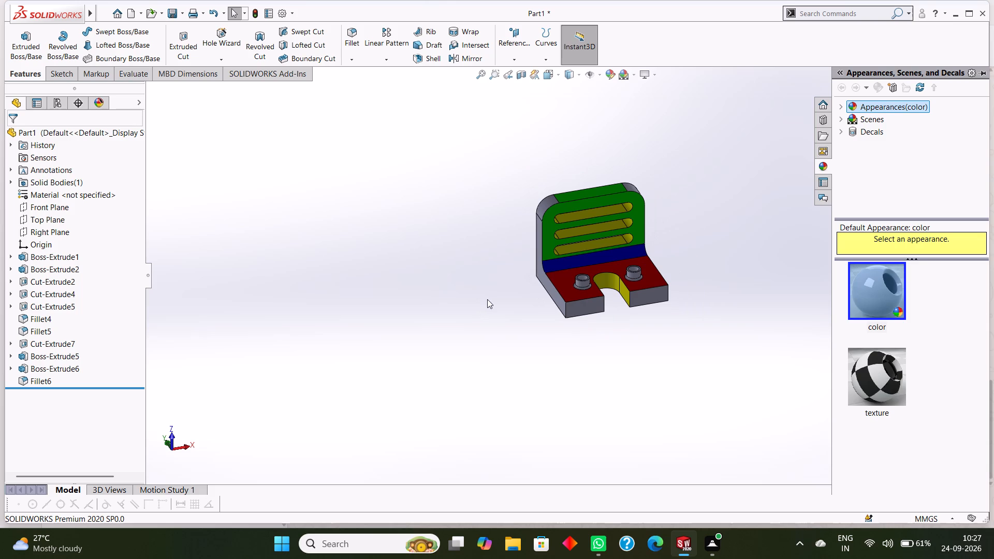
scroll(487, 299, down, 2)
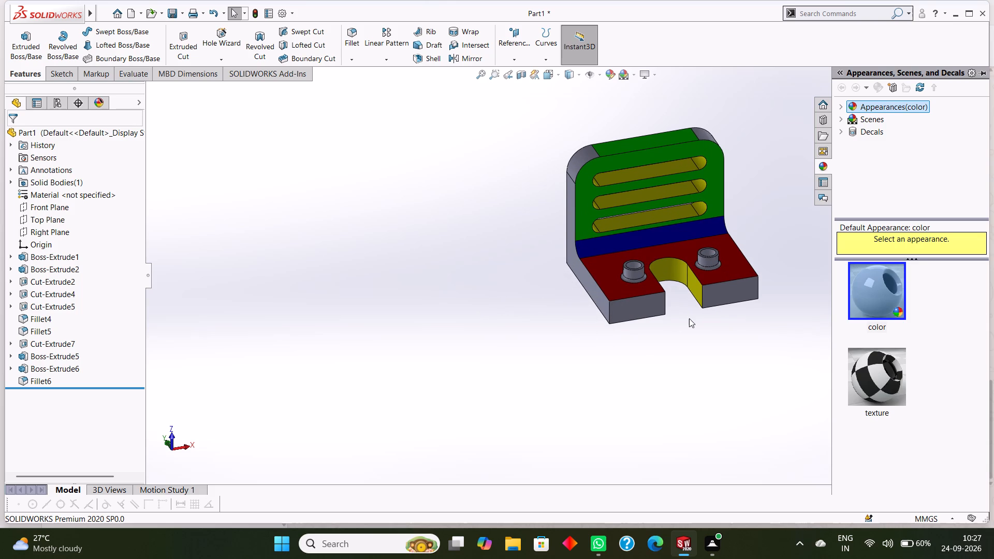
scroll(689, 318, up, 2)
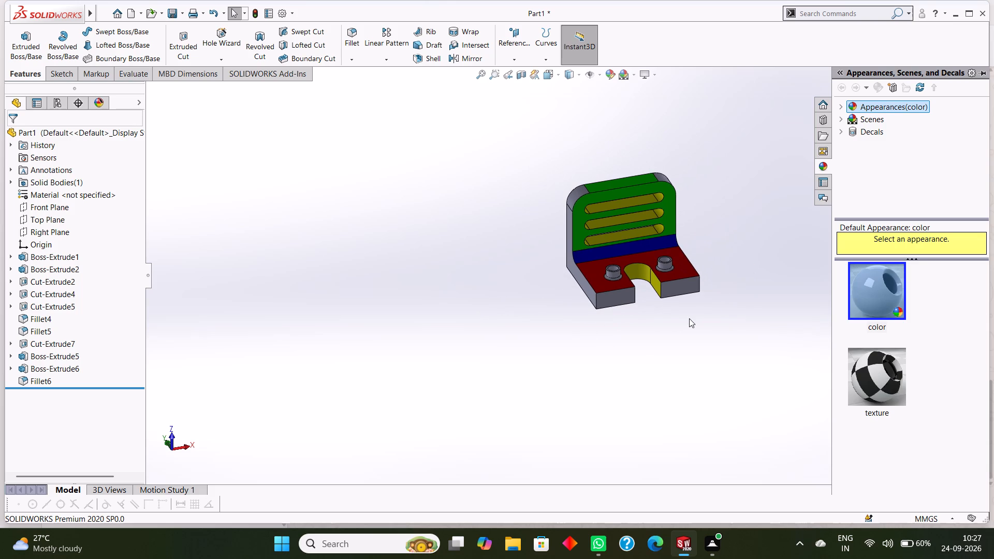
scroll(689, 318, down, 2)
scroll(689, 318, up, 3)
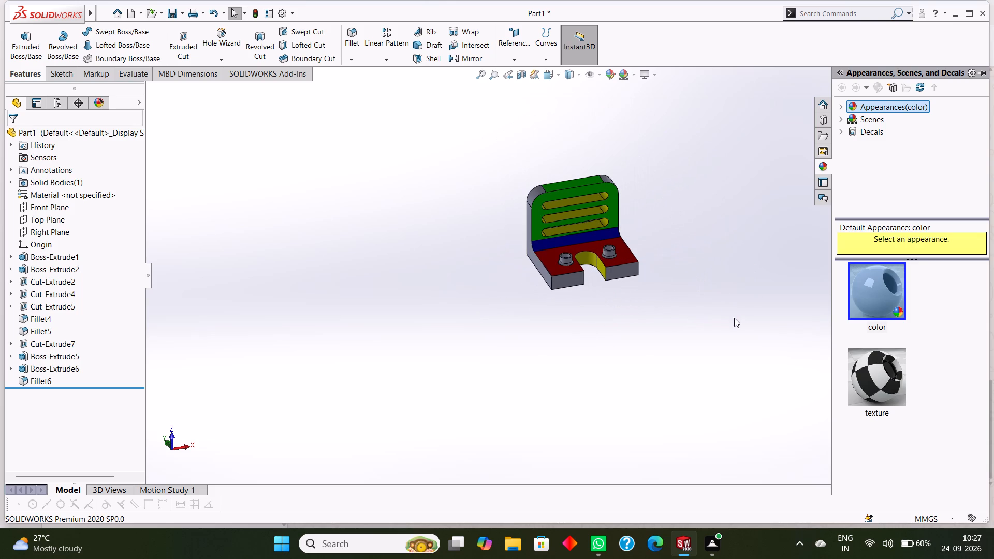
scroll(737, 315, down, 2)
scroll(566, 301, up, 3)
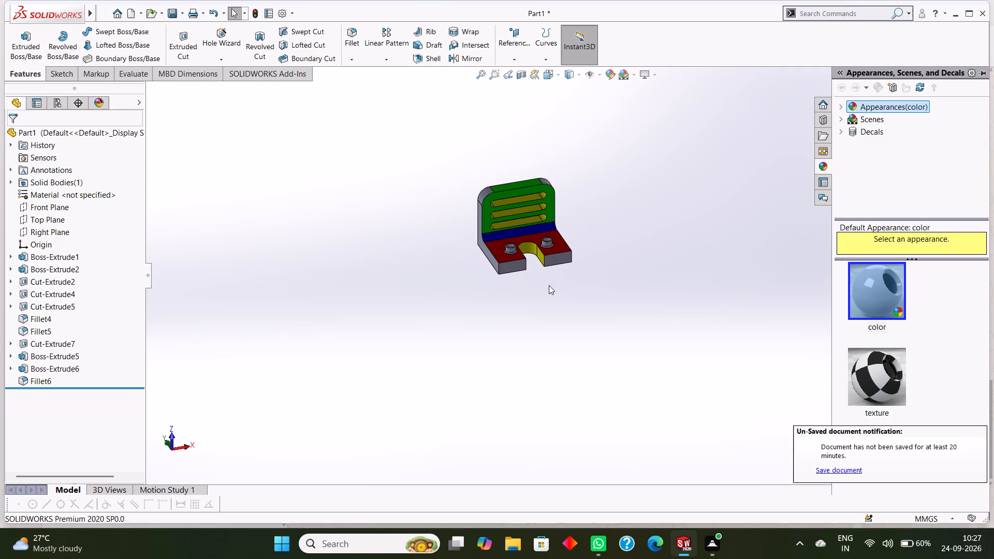
Colour both opposite L-shaped side faces of the bracket dark green.
middle_drag(533, 322, 588, 322)
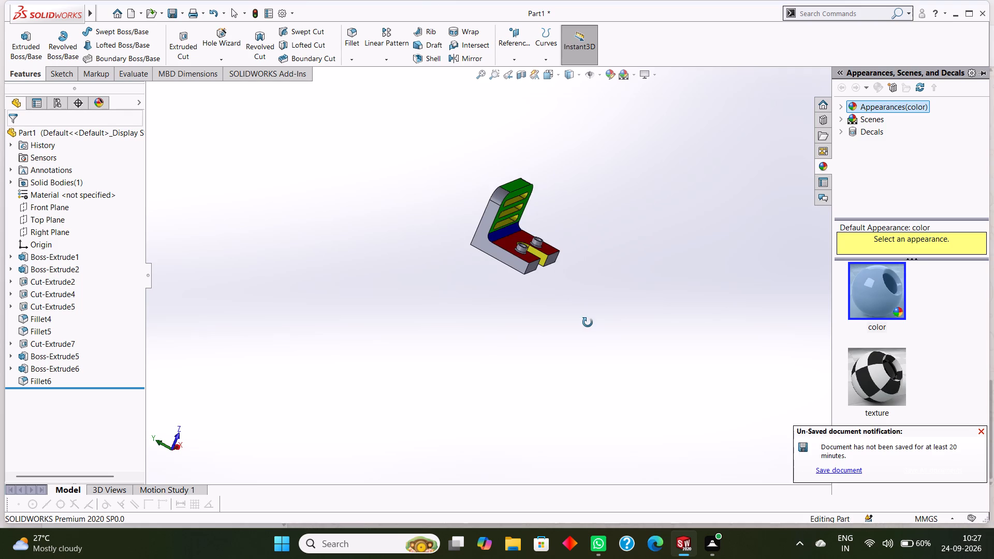
middle_drag(588, 322, 595, 329)
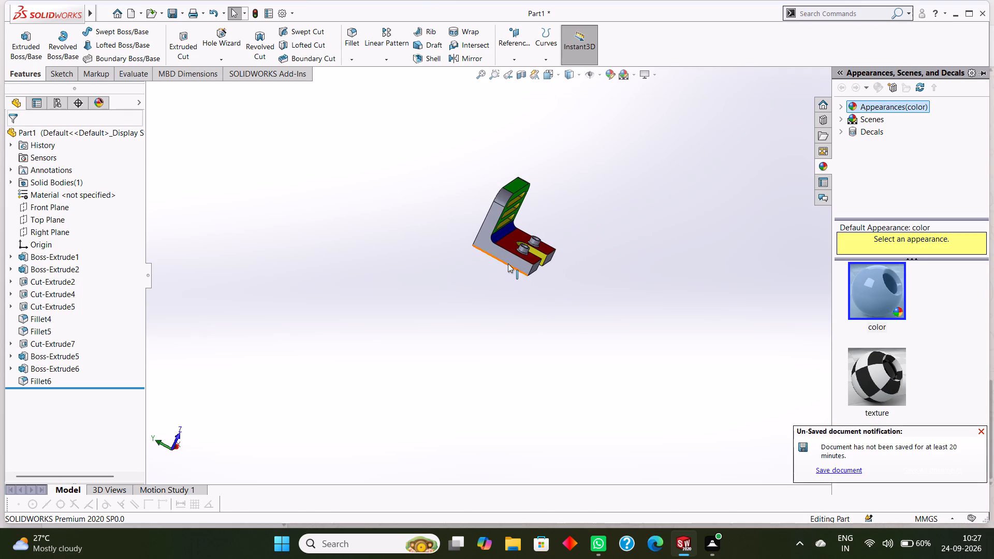
click(507, 261)
ctrl+middle_drag(711, 289, 680, 294)
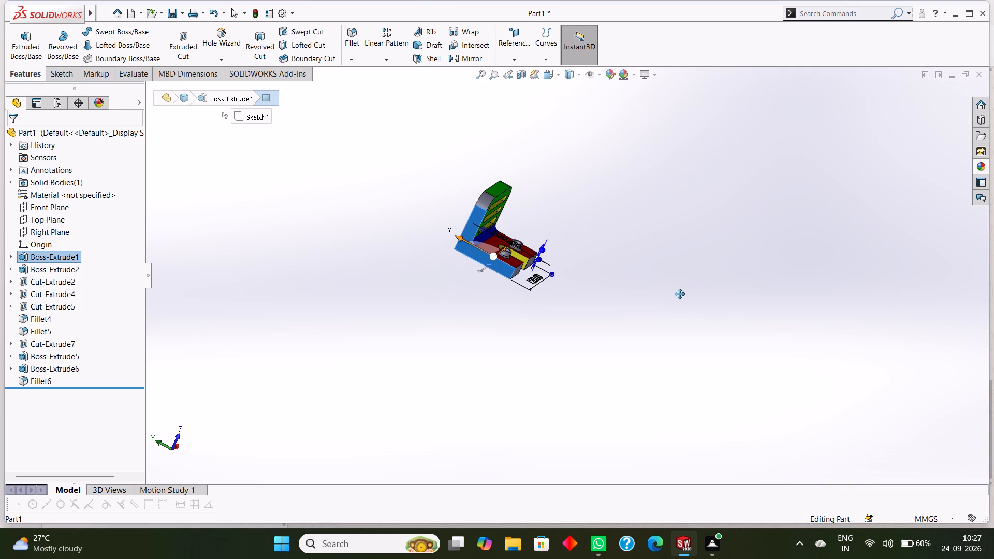
ctrl+middle_drag(680, 294, 702, 295)
middle_drag(710, 291, 543, 351)
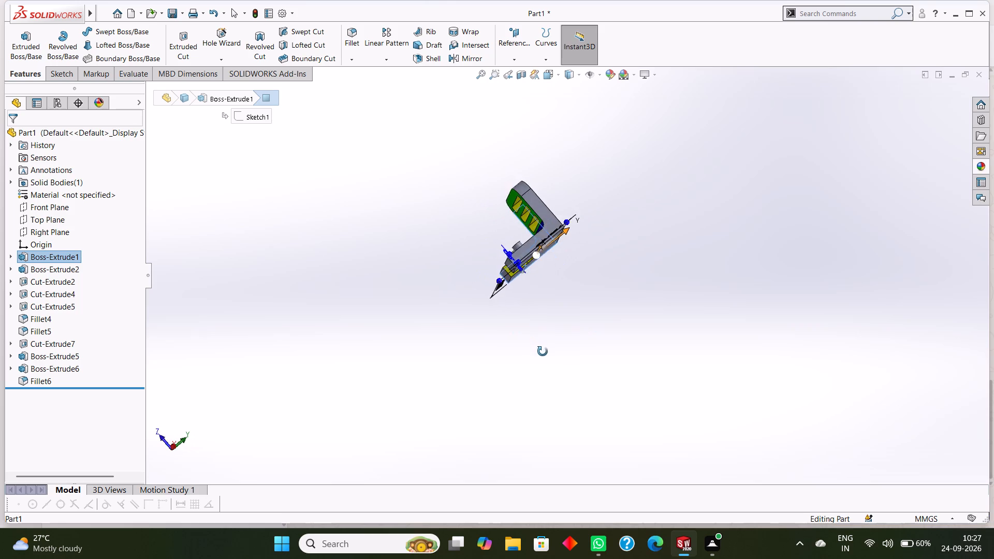
middle_drag(543, 351, 548, 352)
scroll(547, 354, up, 1)
ctrl+click(548, 222)
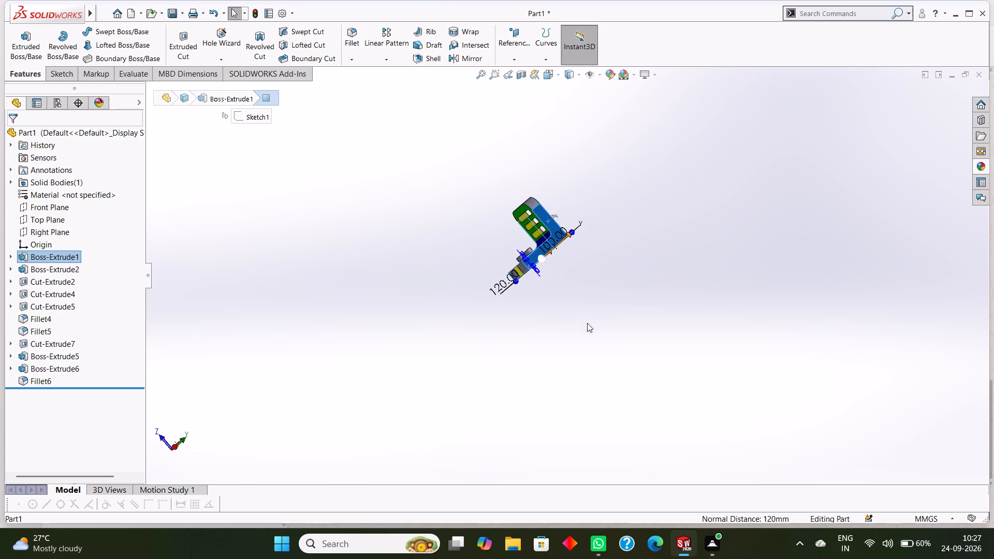
click(611, 79)
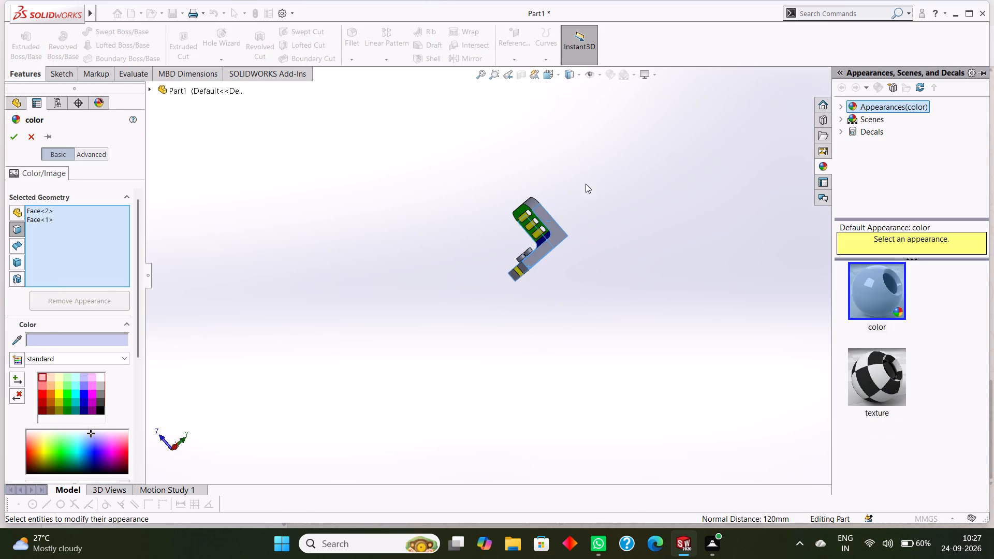
click(53, 339)
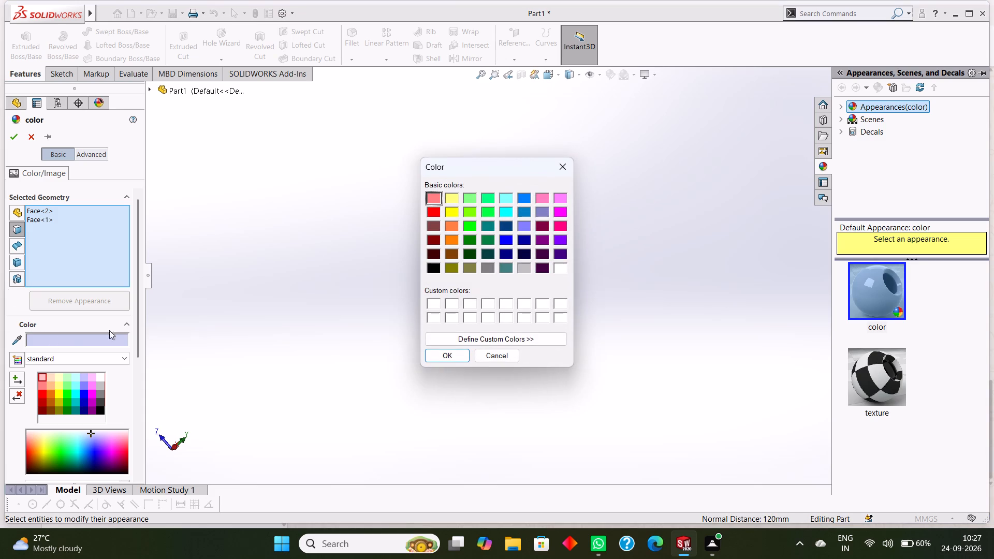
click(472, 240)
click(450, 351)
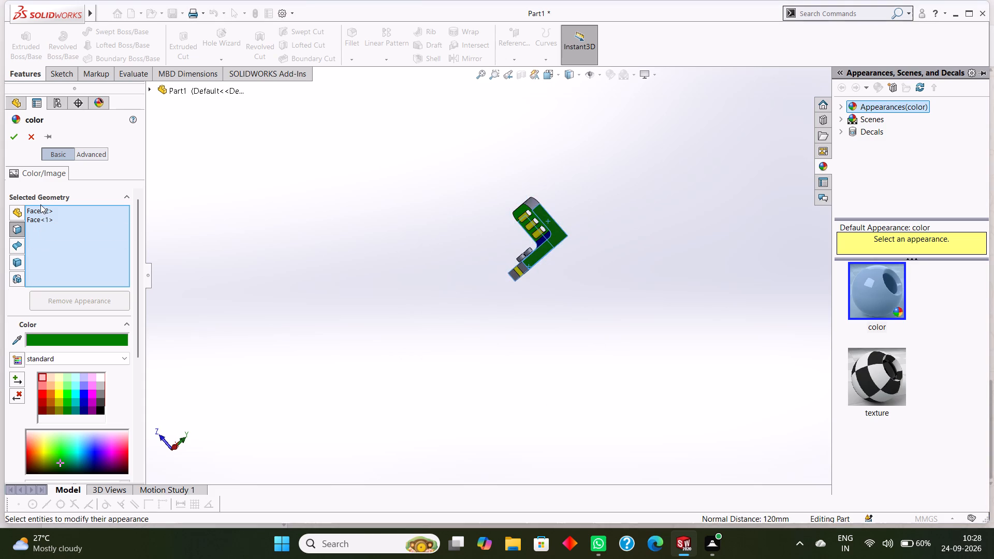
click(13, 138)
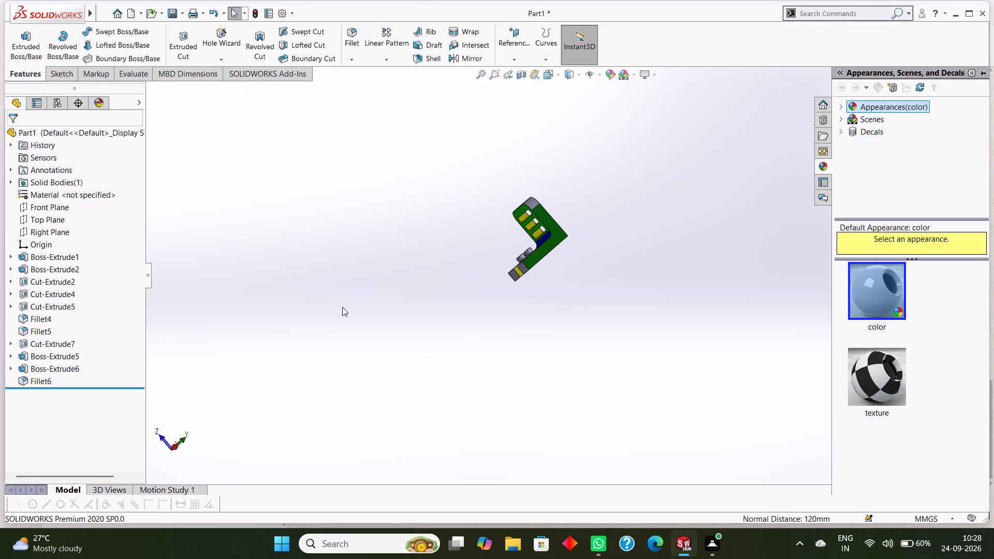
middle_drag(376, 297, 472, 312)
scroll(514, 253, down, 6)
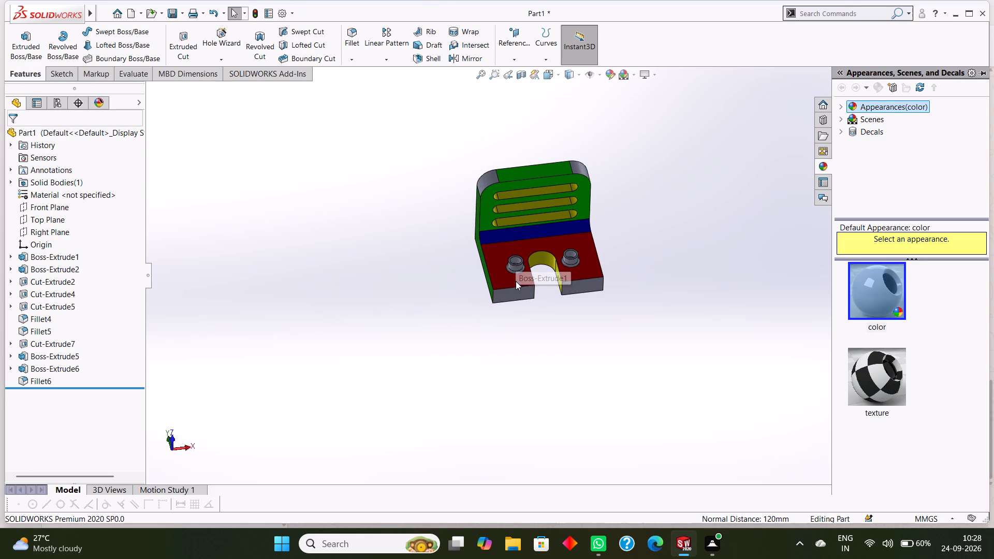
Colour the fillet faces around the bottoms of both ring bosses yellow.
scroll(516, 281, down, 7)
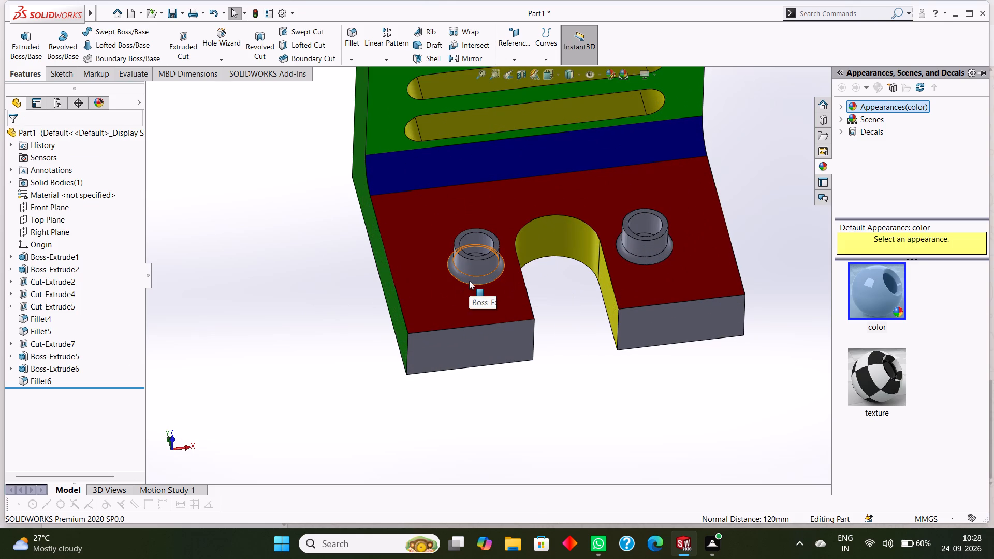
click(469, 281)
ctrl+click(649, 261)
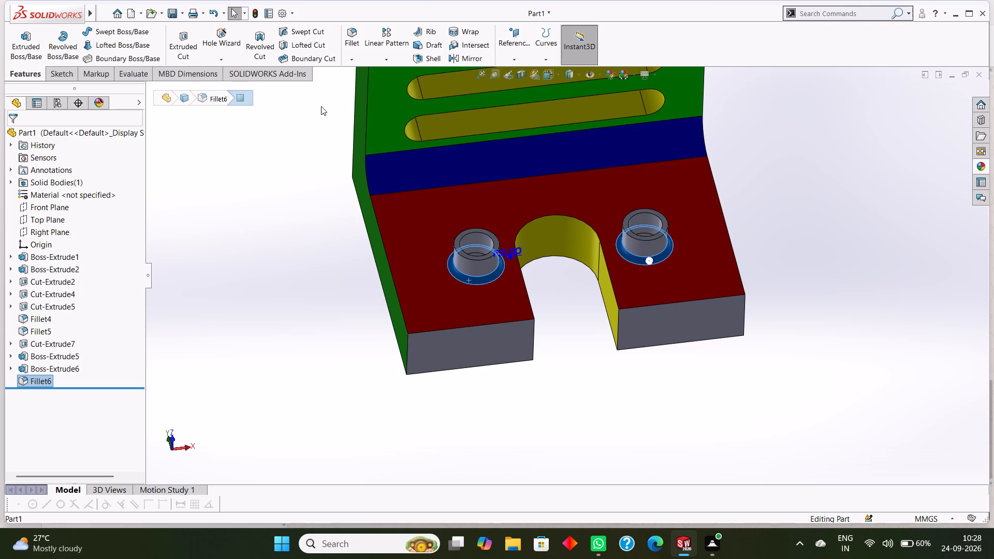
scroll(302, 147, up, 2)
scroll(552, 127, up, 3)
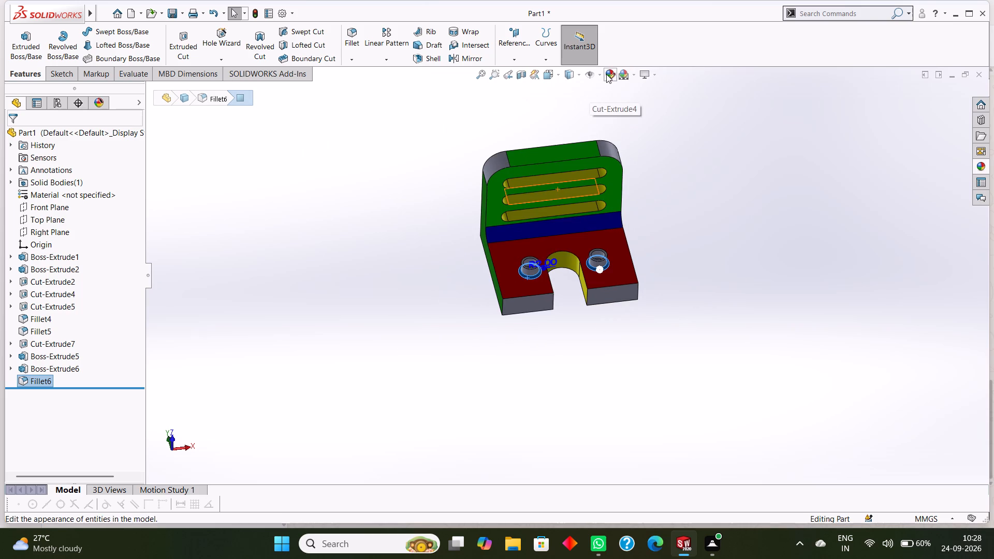
click(605, 73)
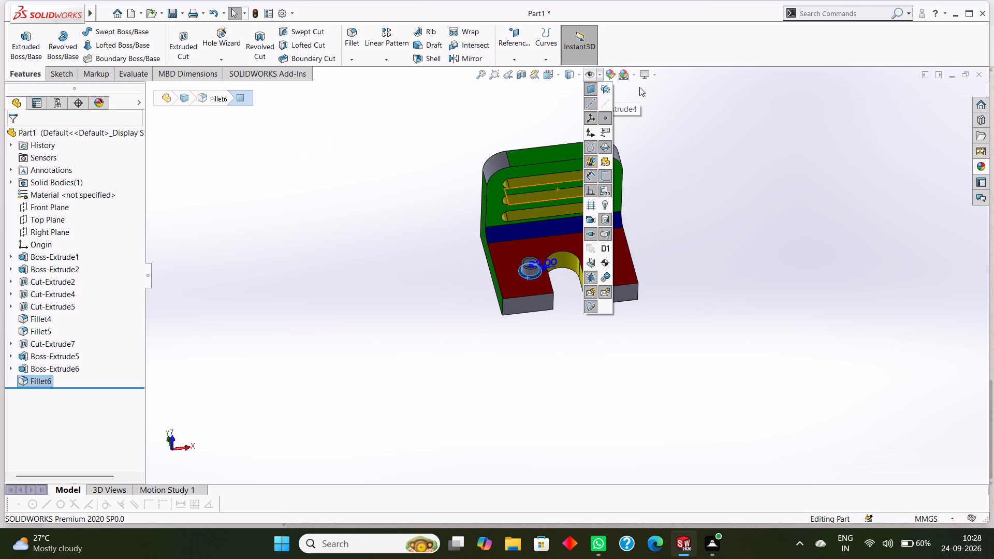
click(610, 73)
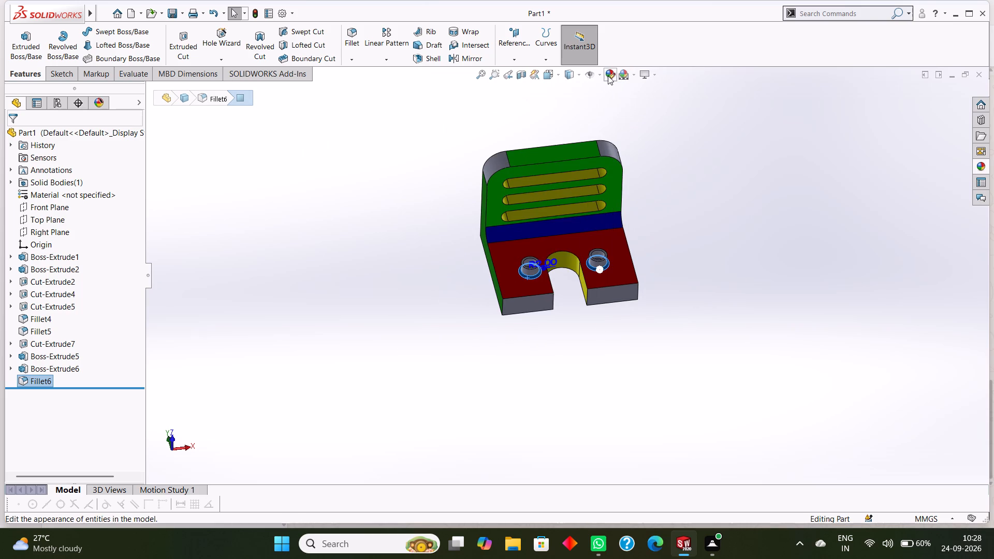
click(608, 76)
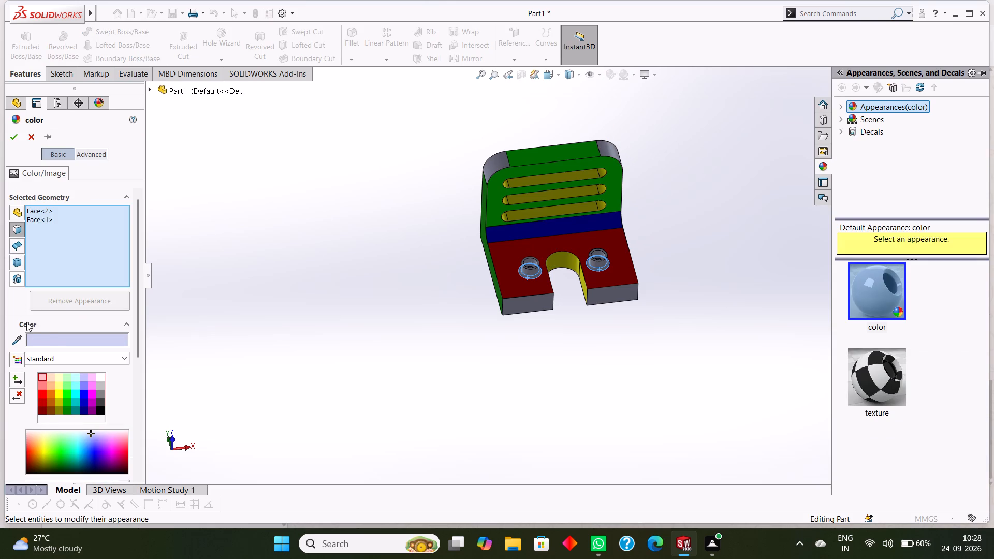
click(46, 334)
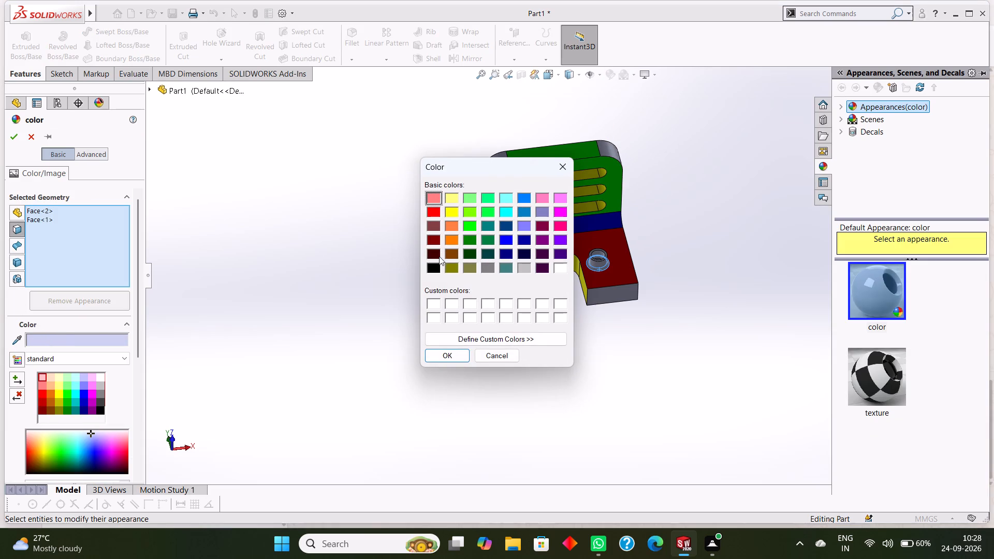
click(456, 209)
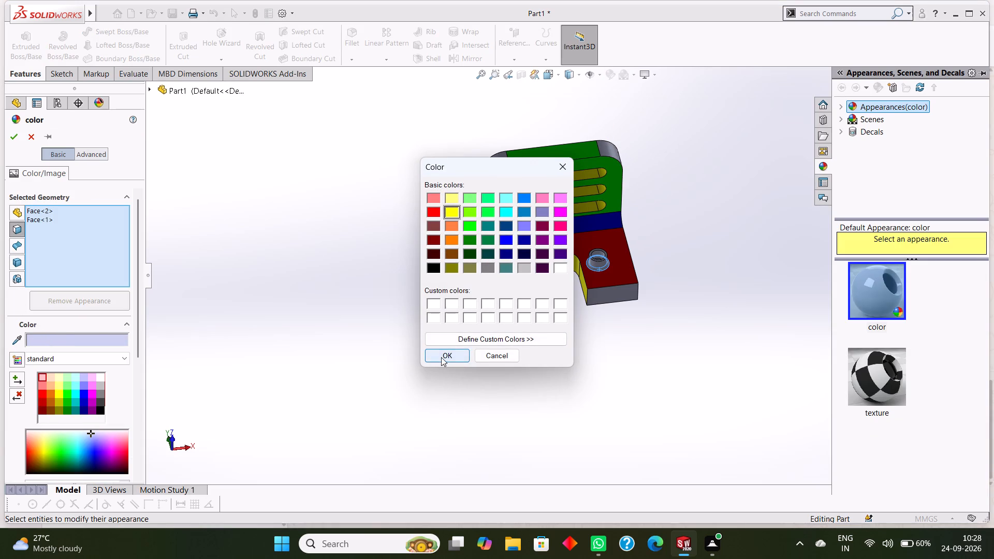
click(441, 357)
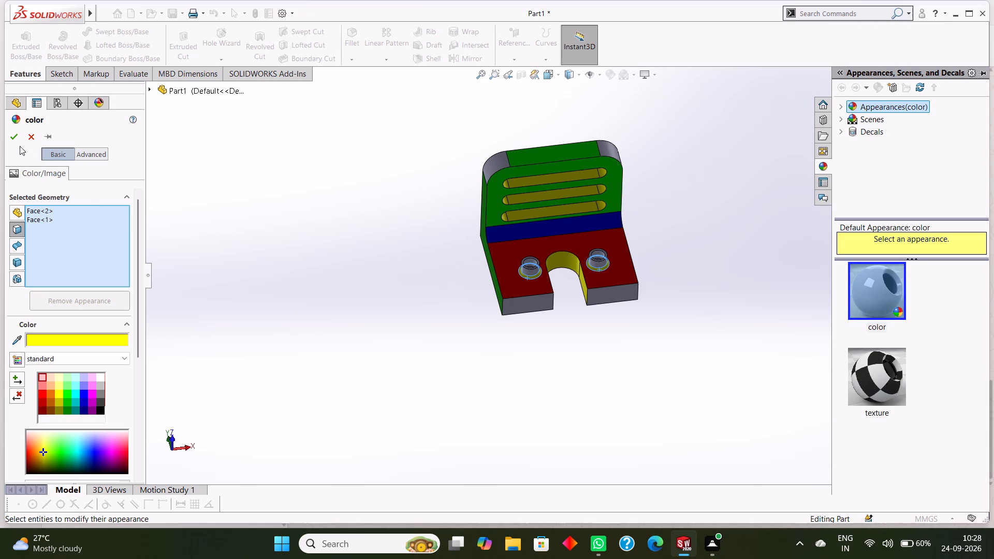
click(15, 135)
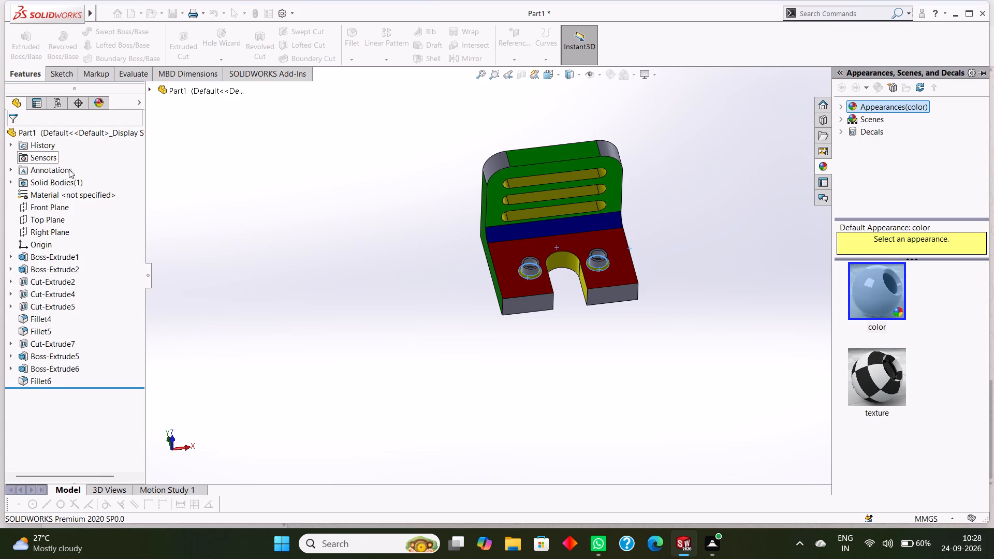
Colour the outer cylindrical faces of both ring bosses violet.
scroll(566, 268, down, 5)
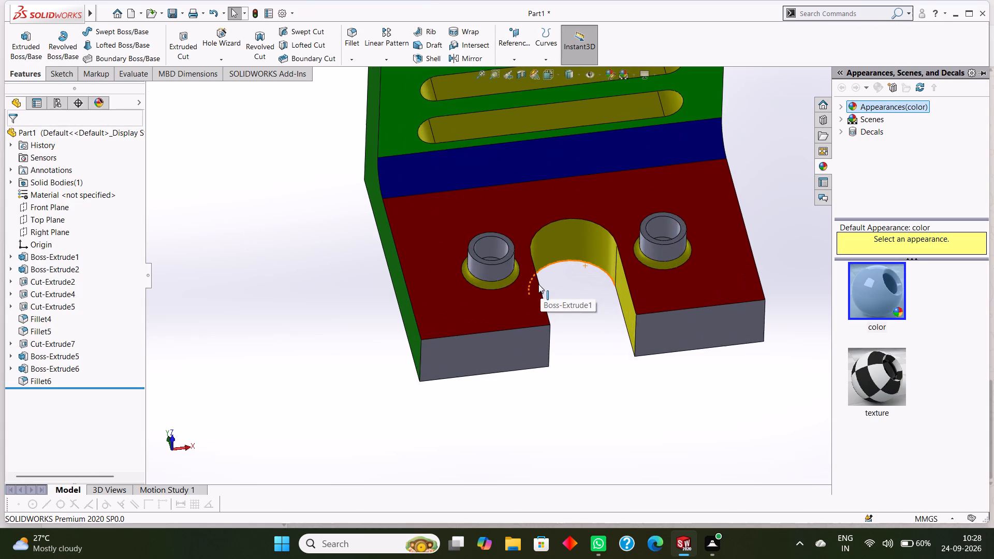
scroll(538, 284, down, 2)
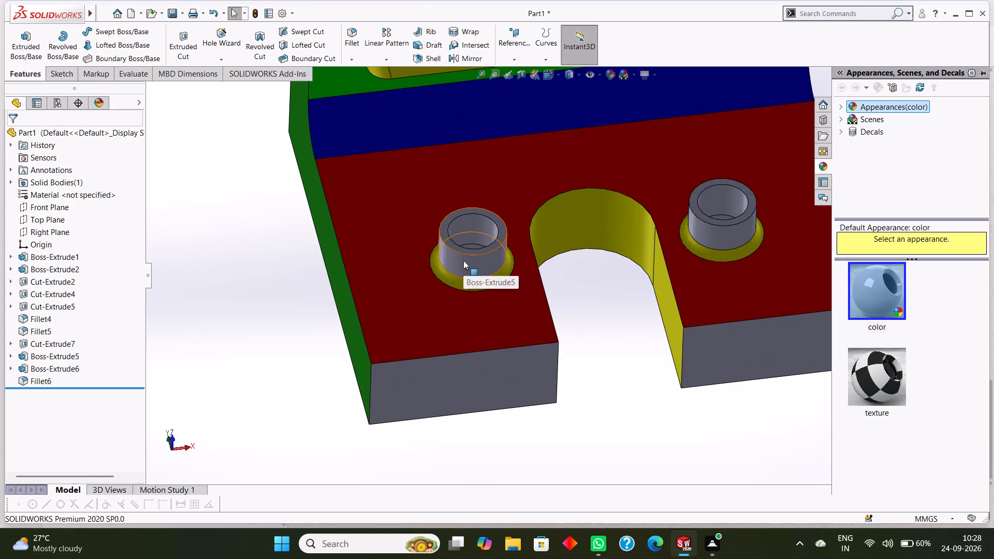
click(463, 260)
ctrl+click(719, 233)
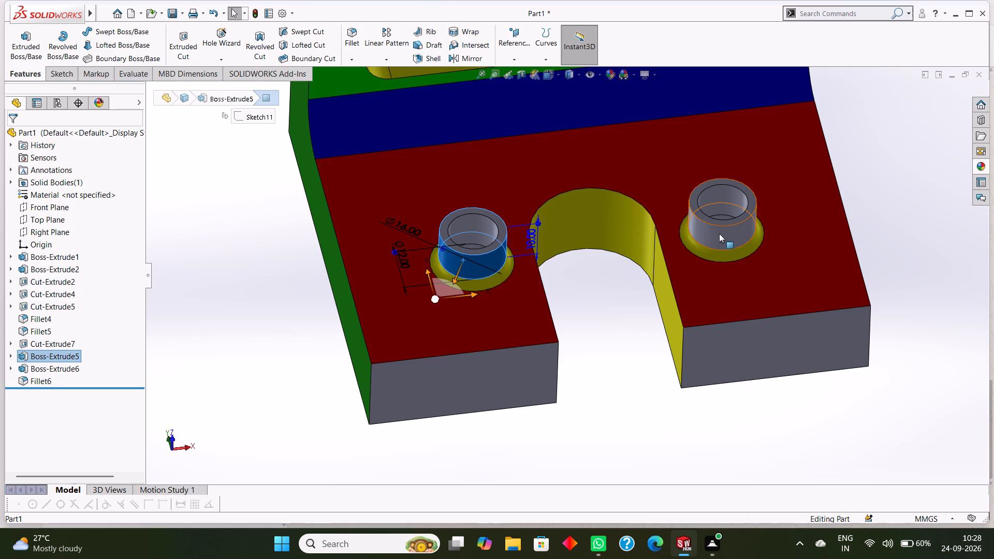
scroll(687, 323, up, 9)
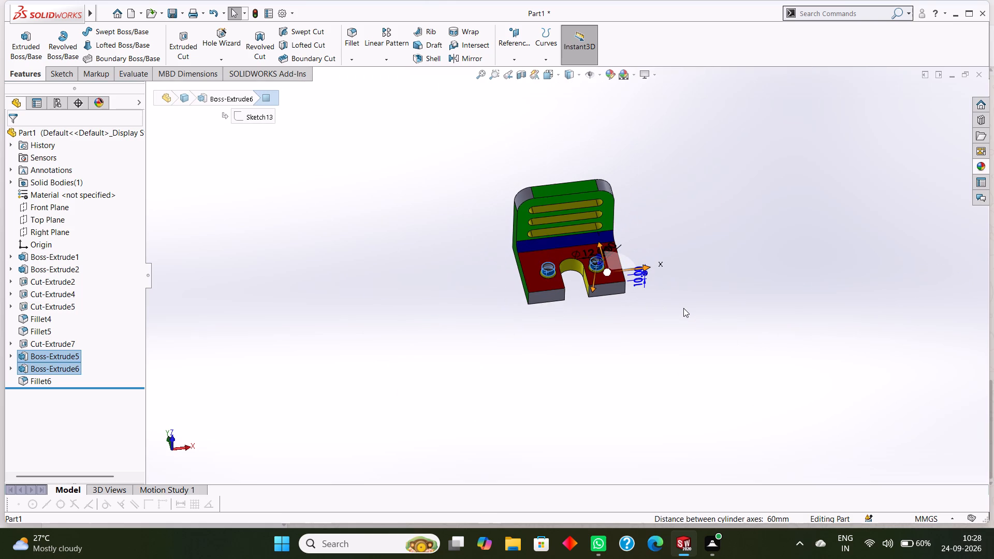
click(609, 76)
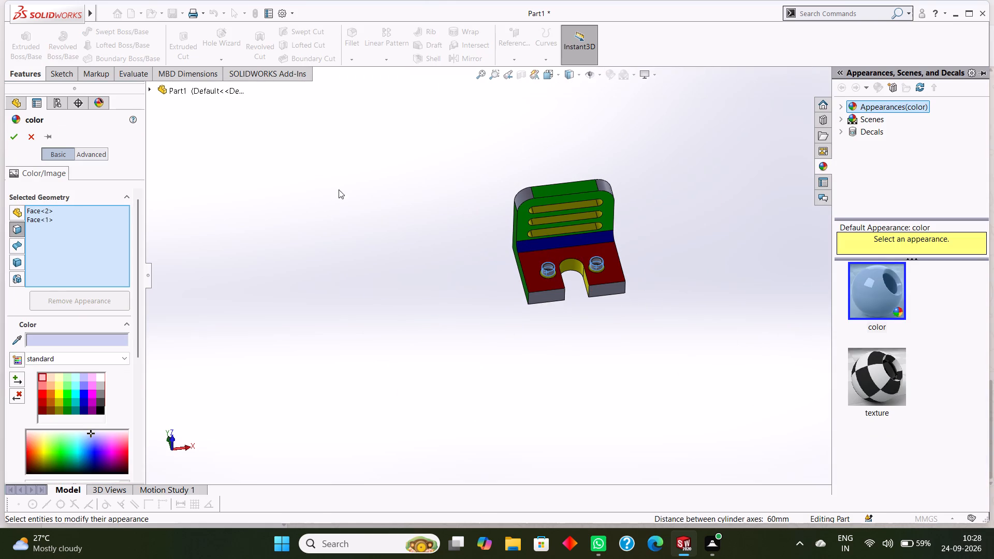
click(63, 340)
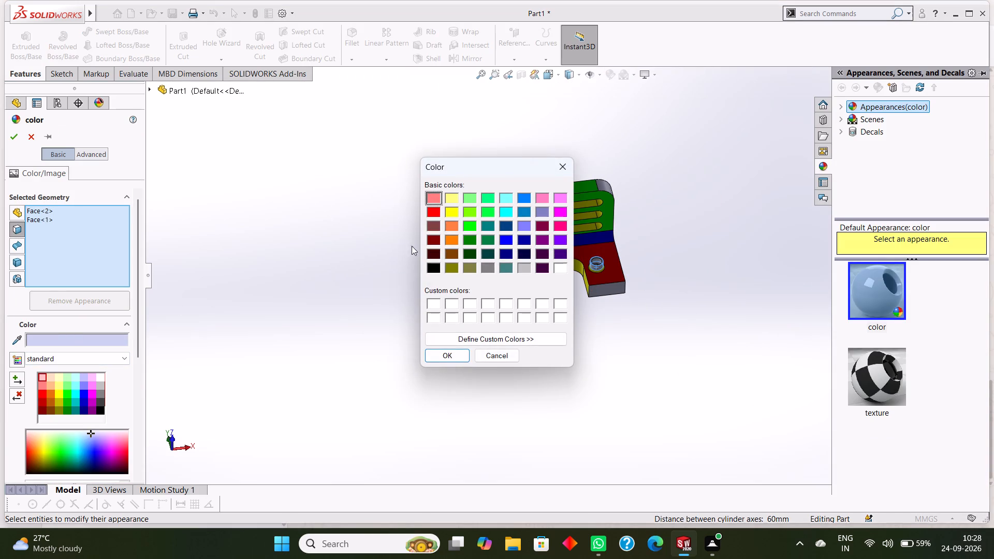
click(558, 241)
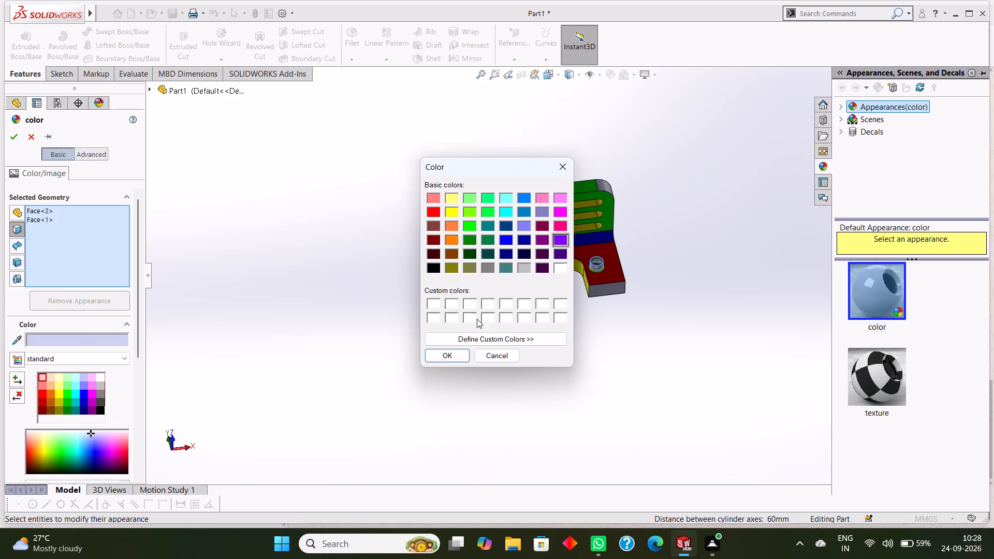
click(444, 354)
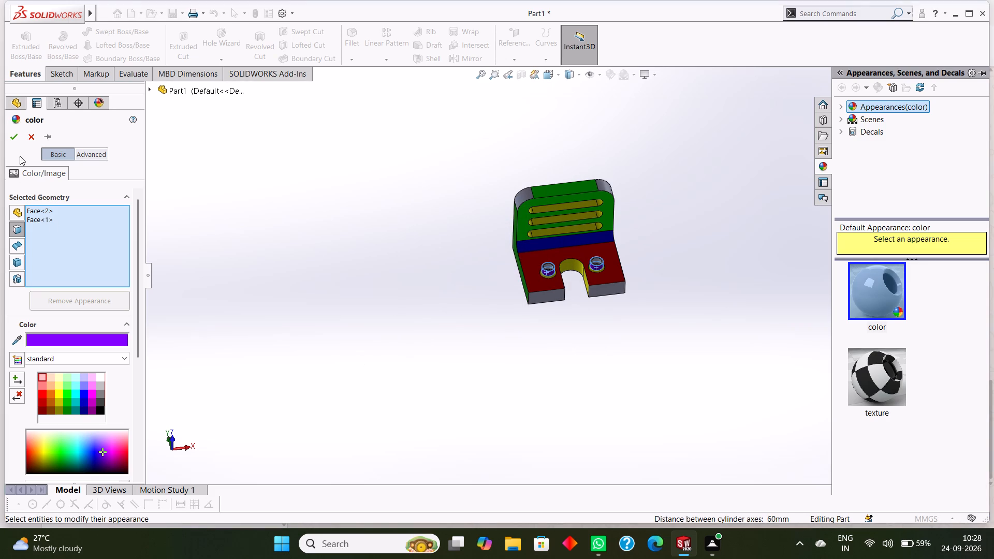
click(16, 138)
Colour the flat annular top faces of both ring bosses magenta.
scroll(530, 261, down, 5)
scroll(623, 281, down, 3)
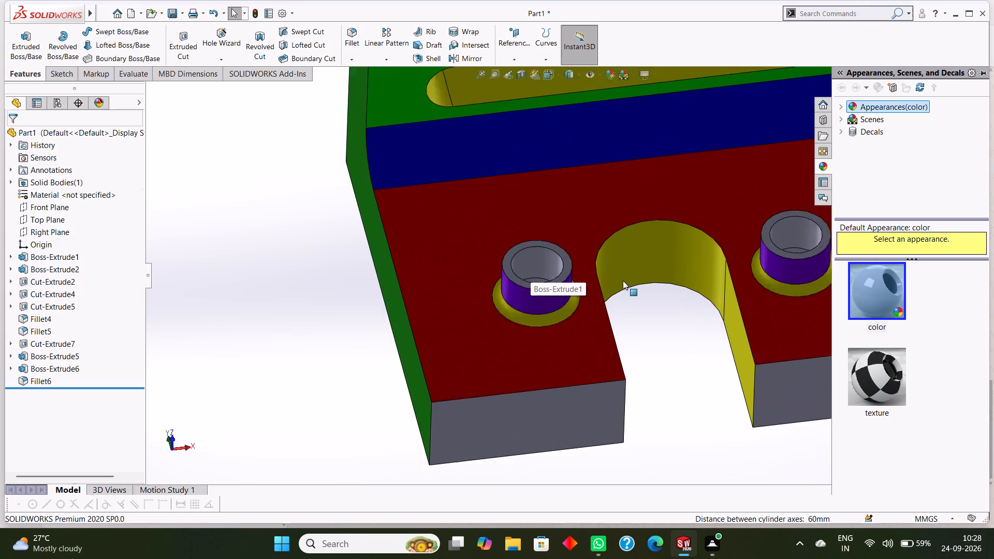
scroll(623, 281, down, 2)
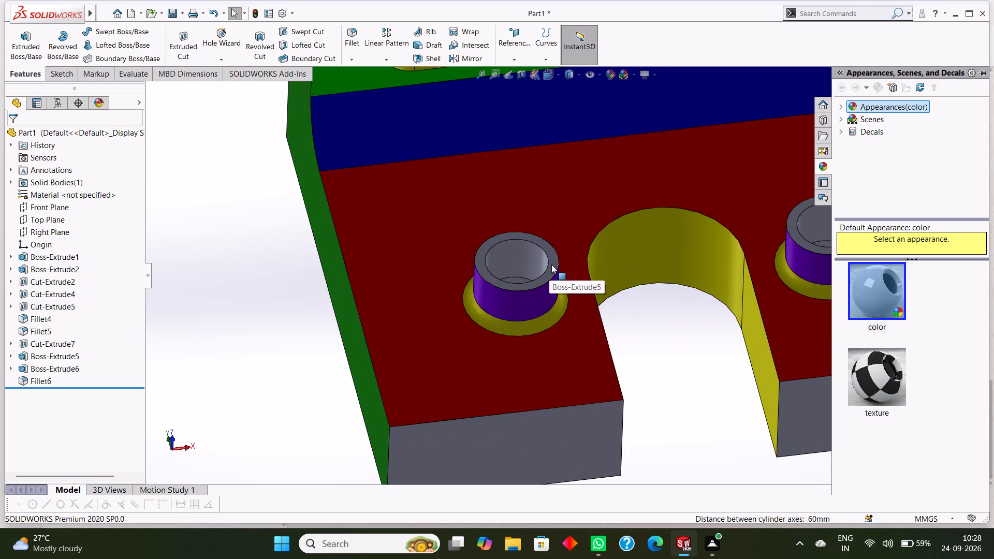
click(551, 264)
scroll(624, 311, up, 4)
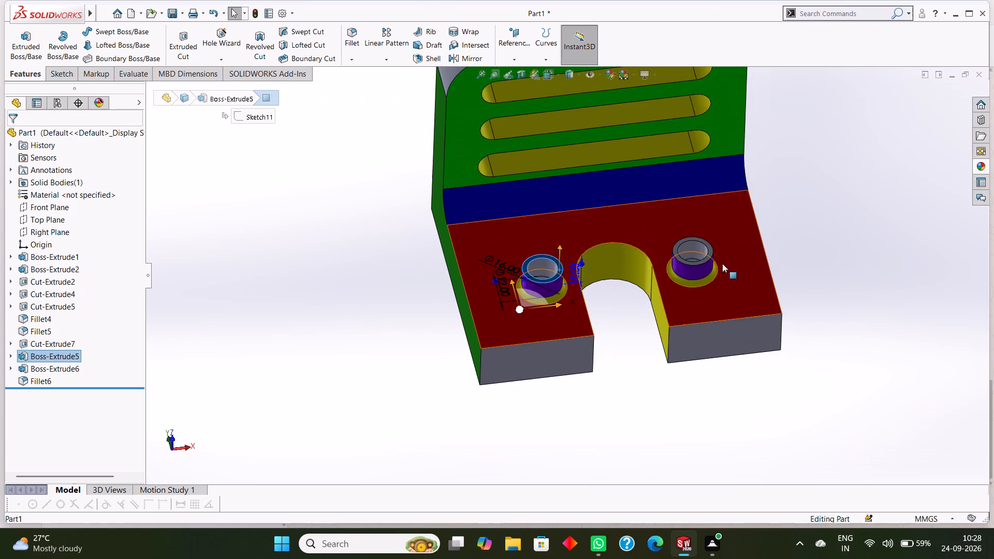
ctrl+scroll(711, 253, down, 4)
scroll(662, 272, down, 3)
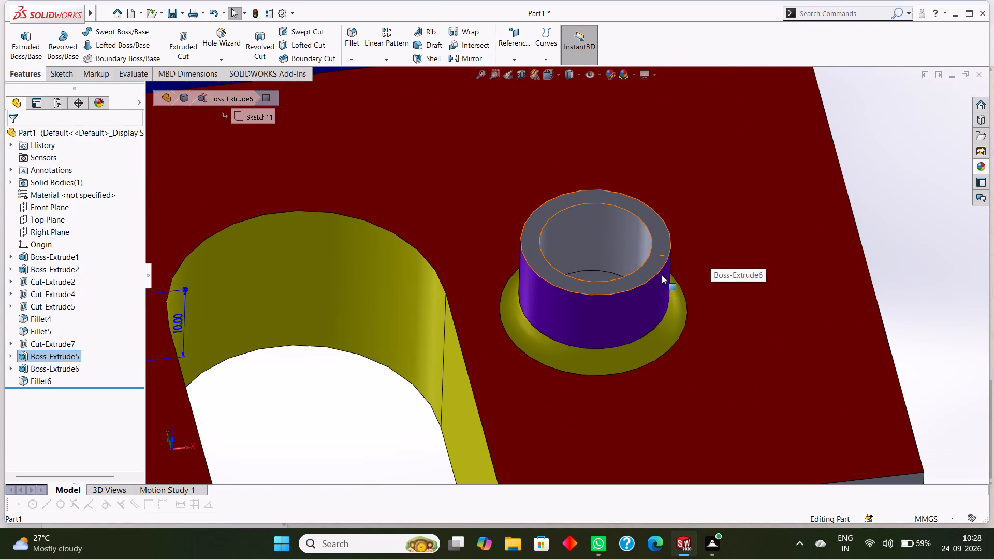
ctrl+click(661, 238)
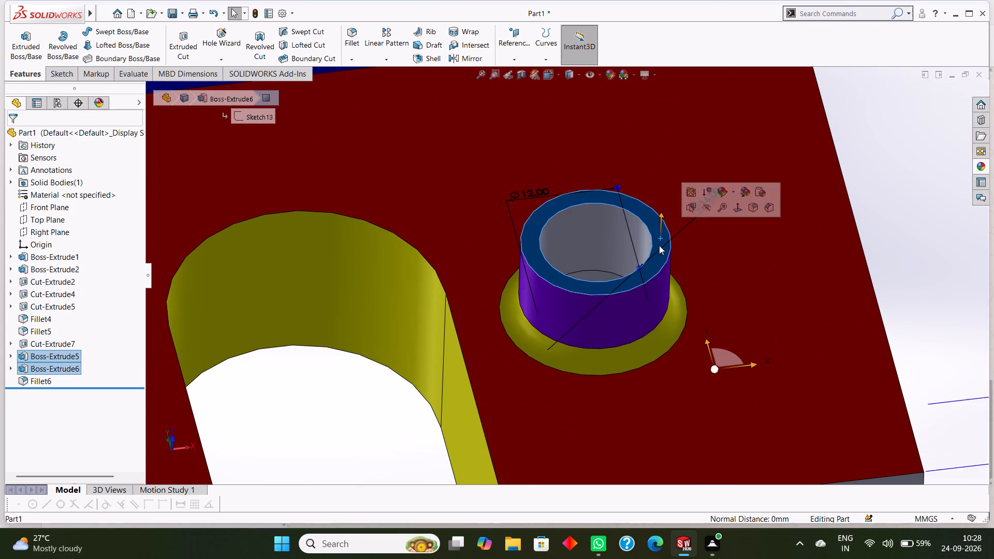
scroll(659, 246, up, 9)
scroll(584, 283, up, 6)
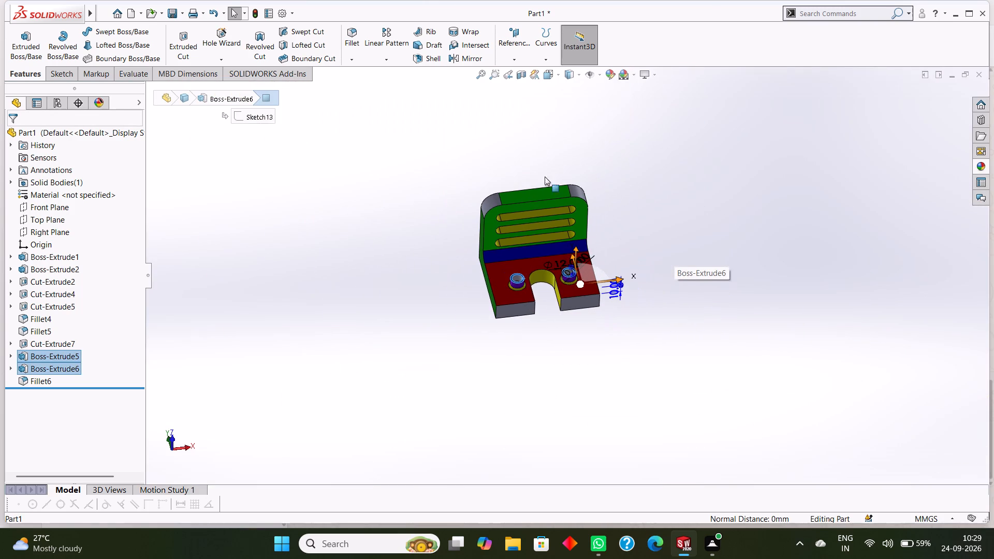
click(607, 78)
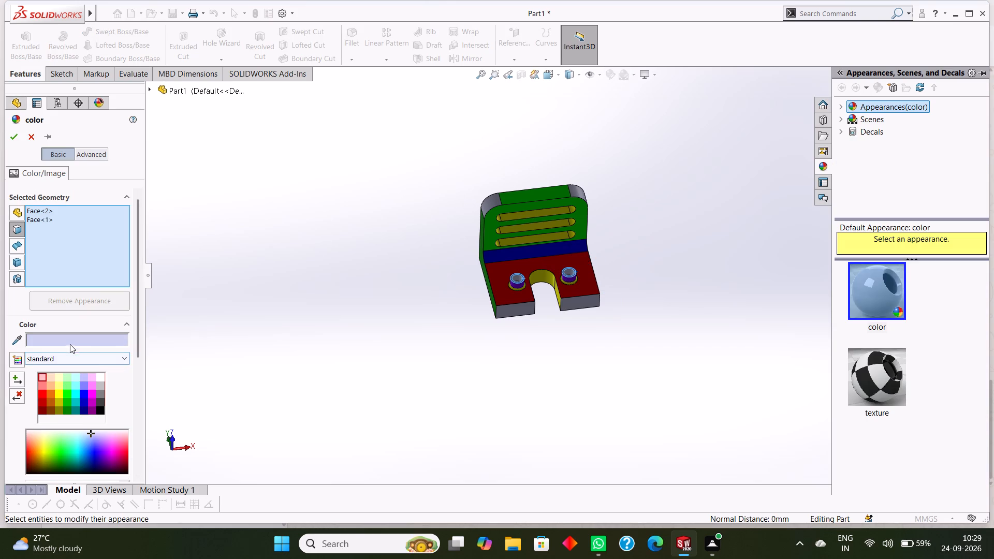
click(68, 342)
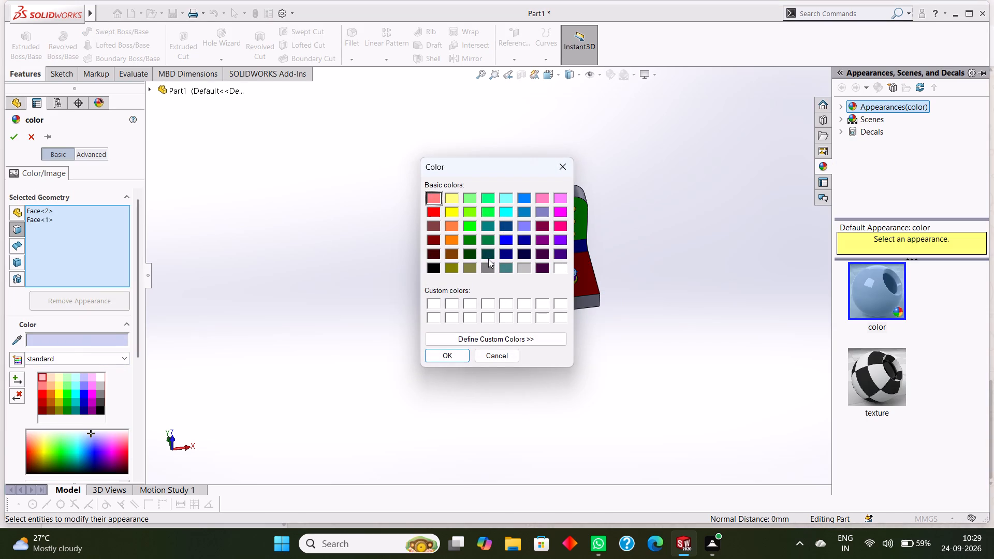
click(559, 209)
click(455, 351)
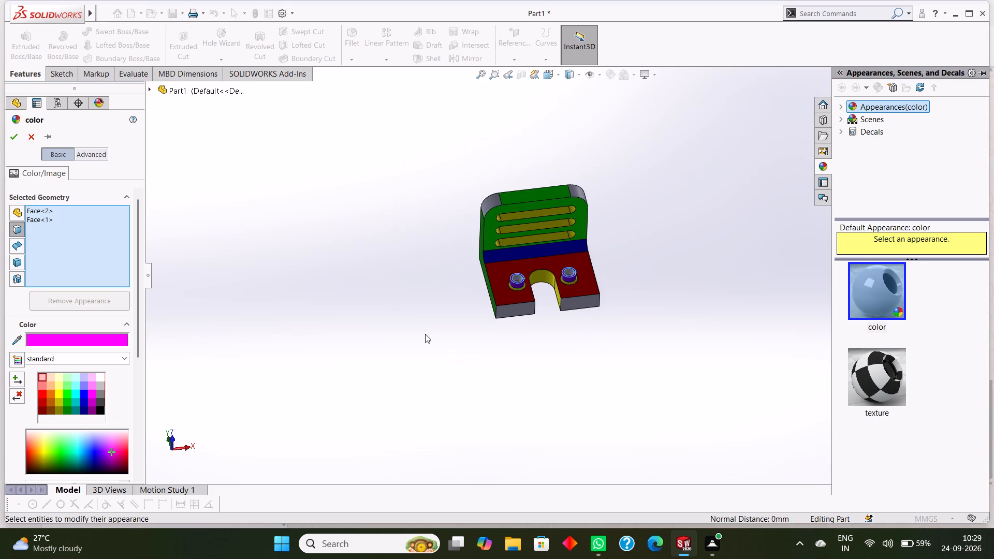
click(16, 134)
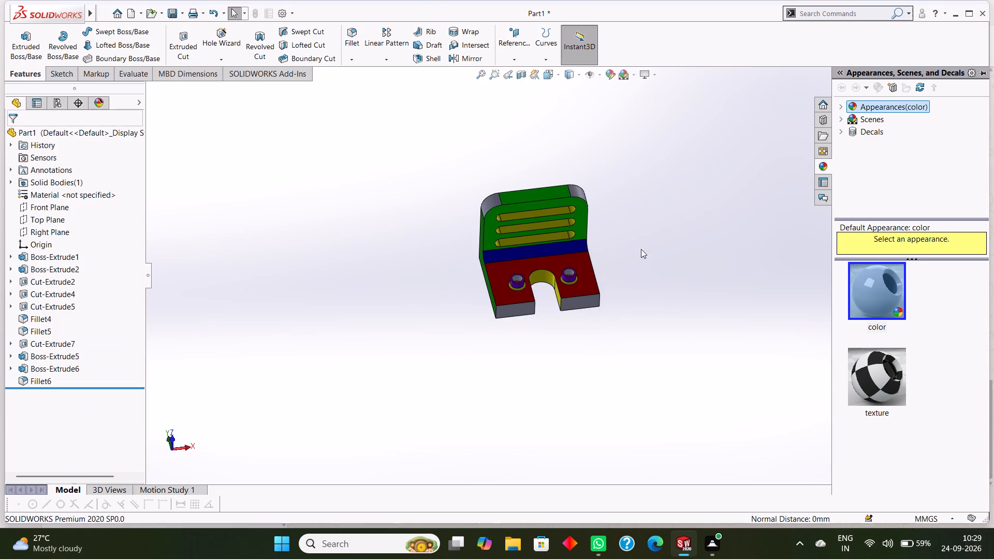
Colour the inner cylindrical hole faces of both ring bosses light yellow.
scroll(559, 281, down, 10)
scroll(531, 268, up, 6)
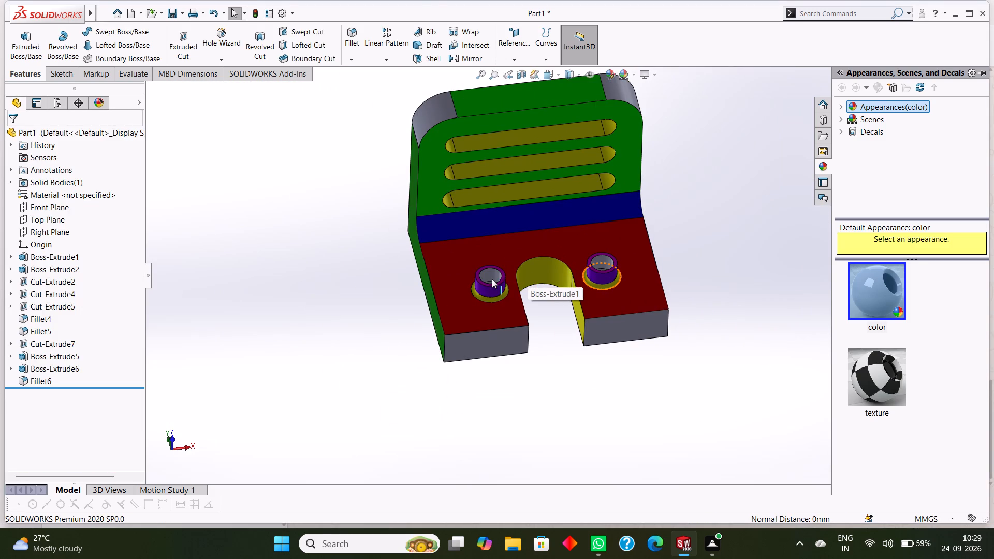
click(488, 274)
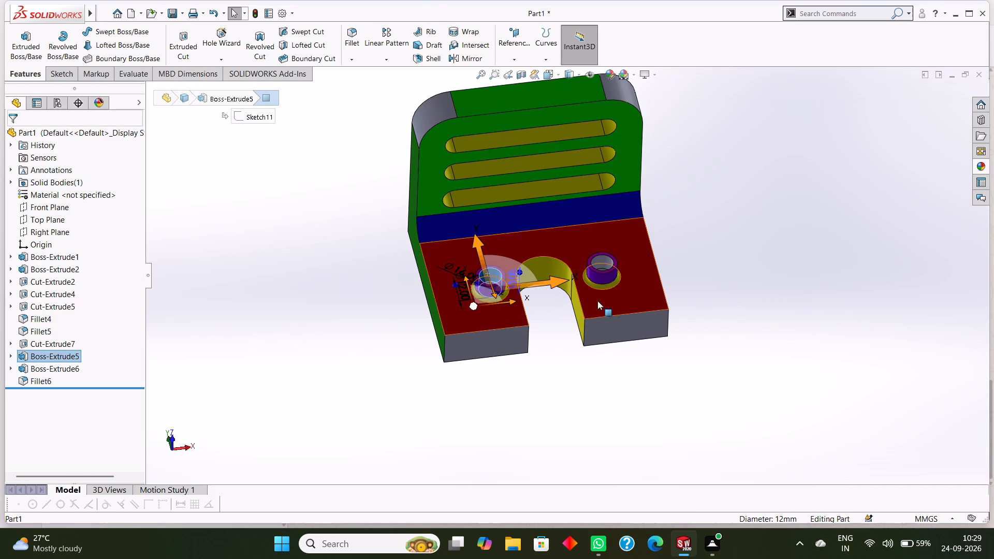
scroll(605, 261, down, 3)
ctrl+click(591, 258)
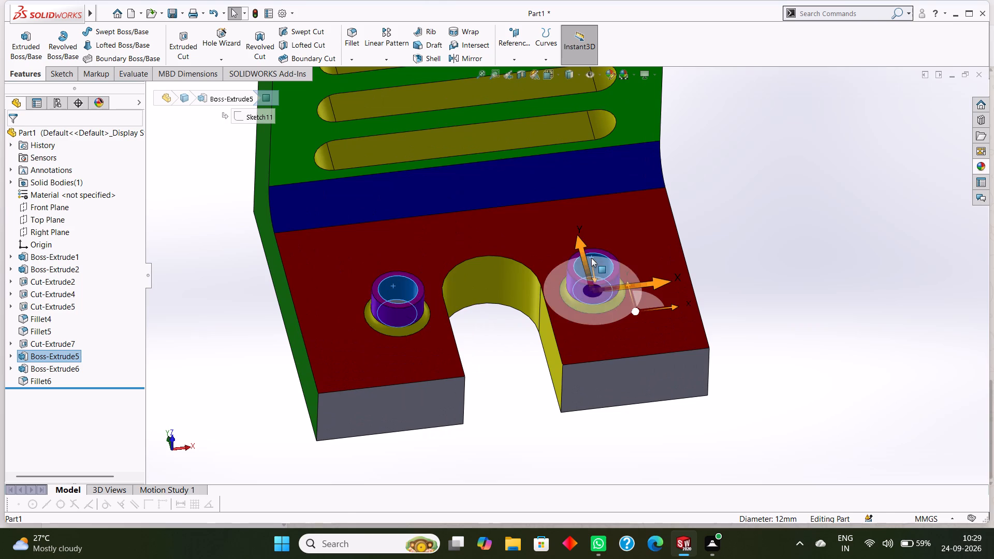
scroll(616, 314, up, 4)
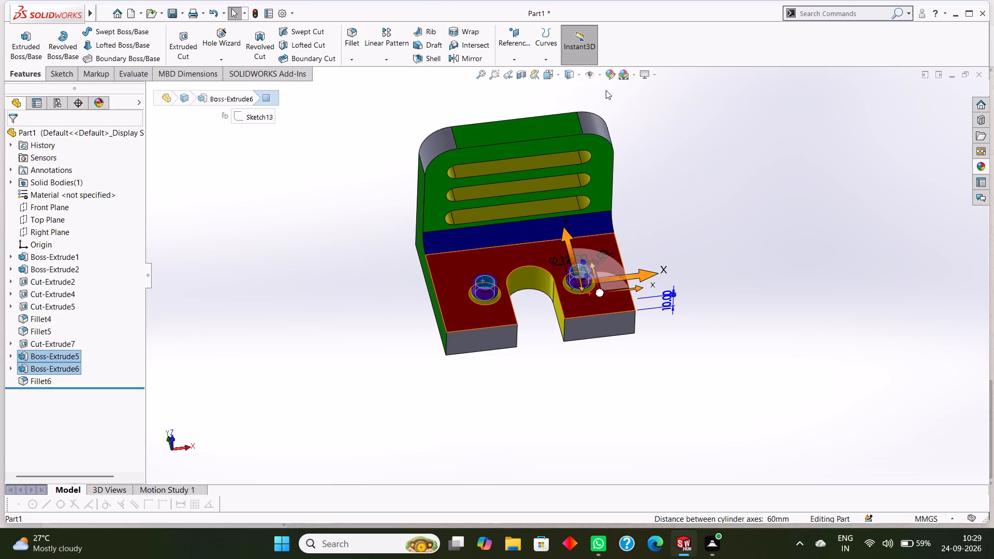
click(610, 75)
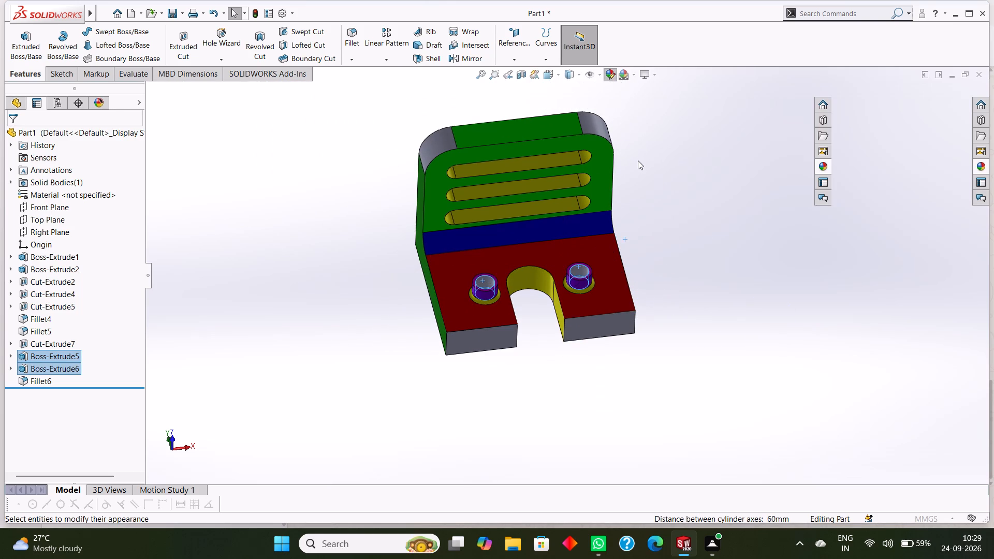
click(56, 338)
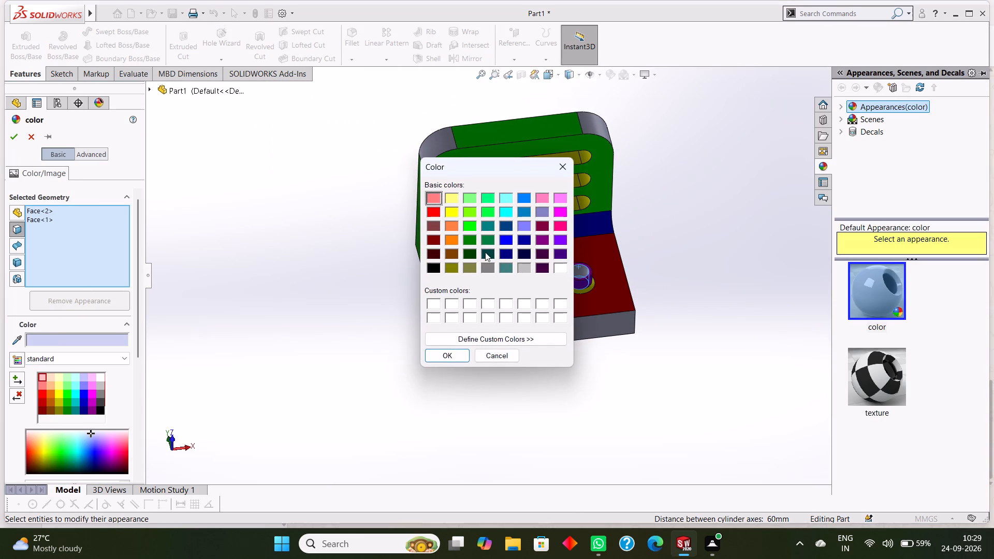
click(452, 199)
click(460, 352)
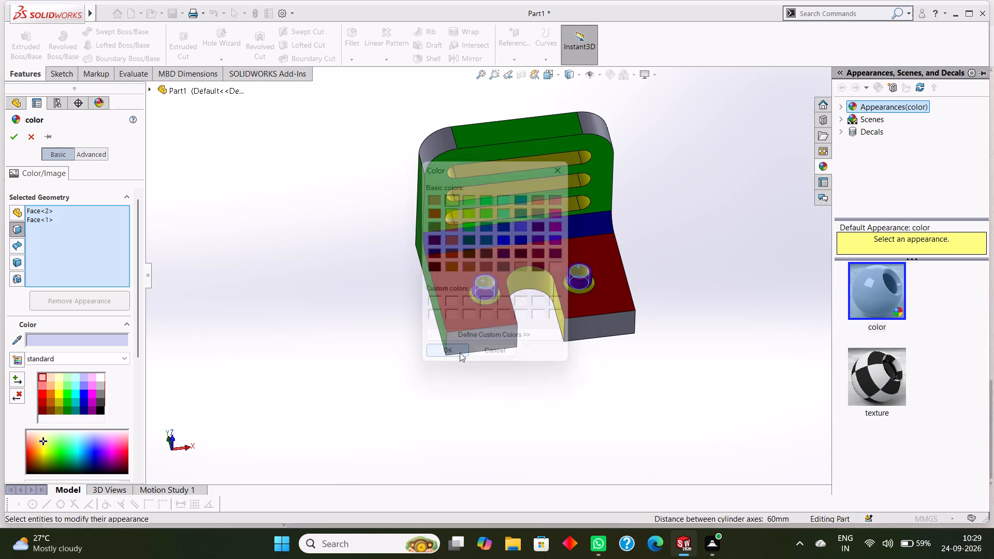
click(14, 136)
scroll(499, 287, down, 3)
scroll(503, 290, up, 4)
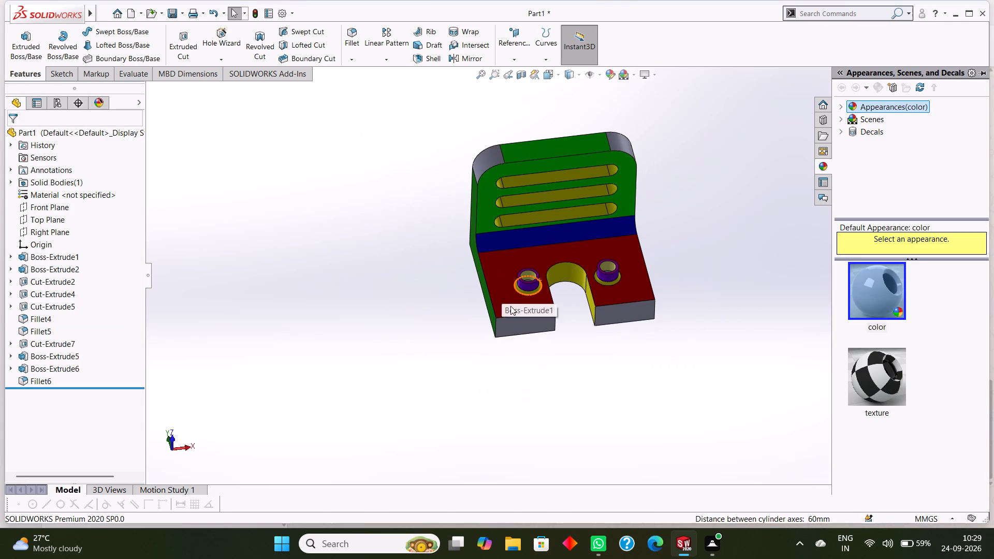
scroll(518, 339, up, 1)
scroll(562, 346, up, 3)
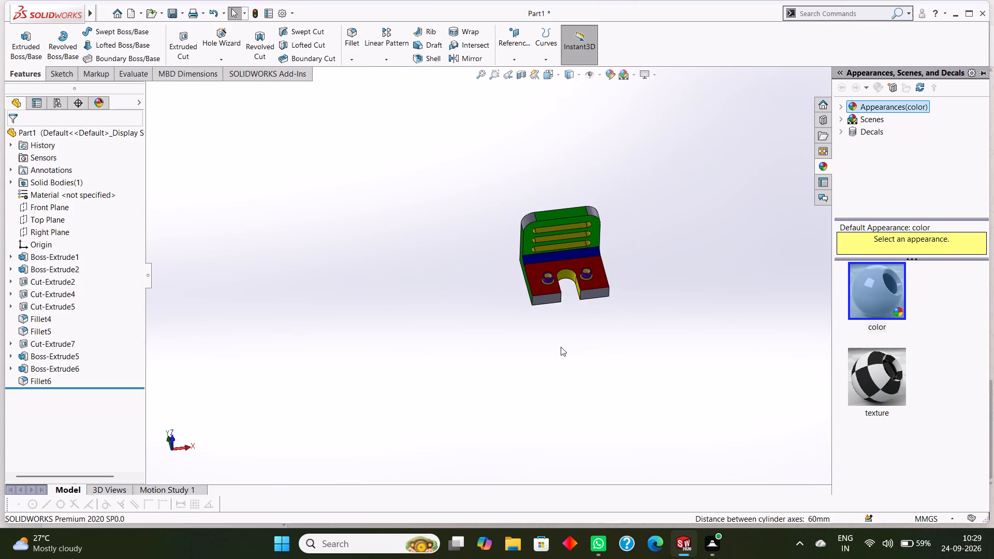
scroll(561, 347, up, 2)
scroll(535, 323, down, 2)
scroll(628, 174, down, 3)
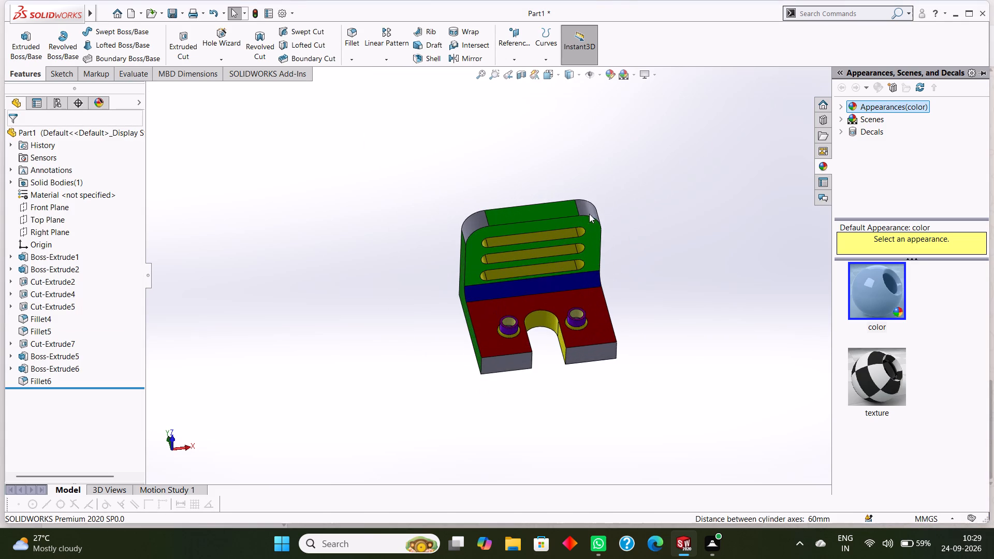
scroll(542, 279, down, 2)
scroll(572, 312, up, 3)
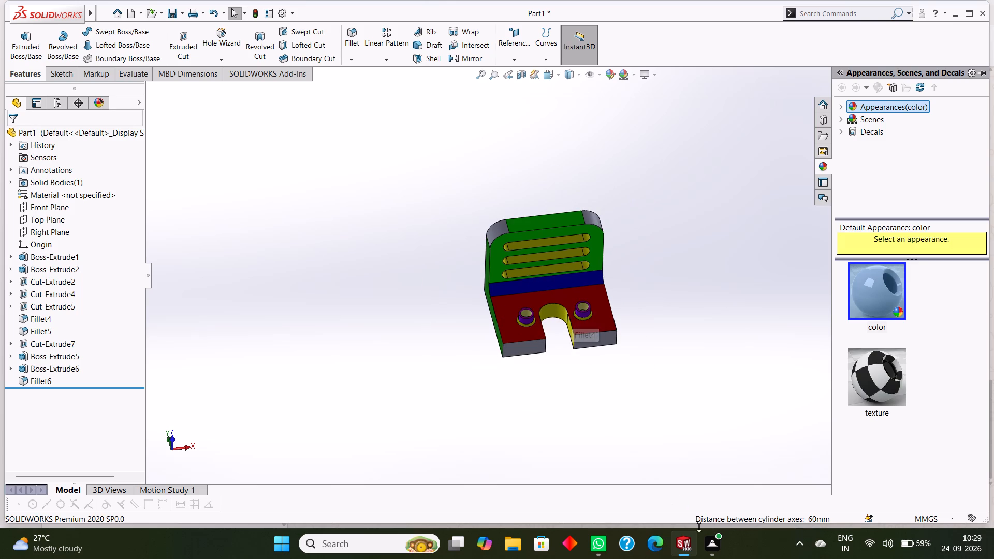
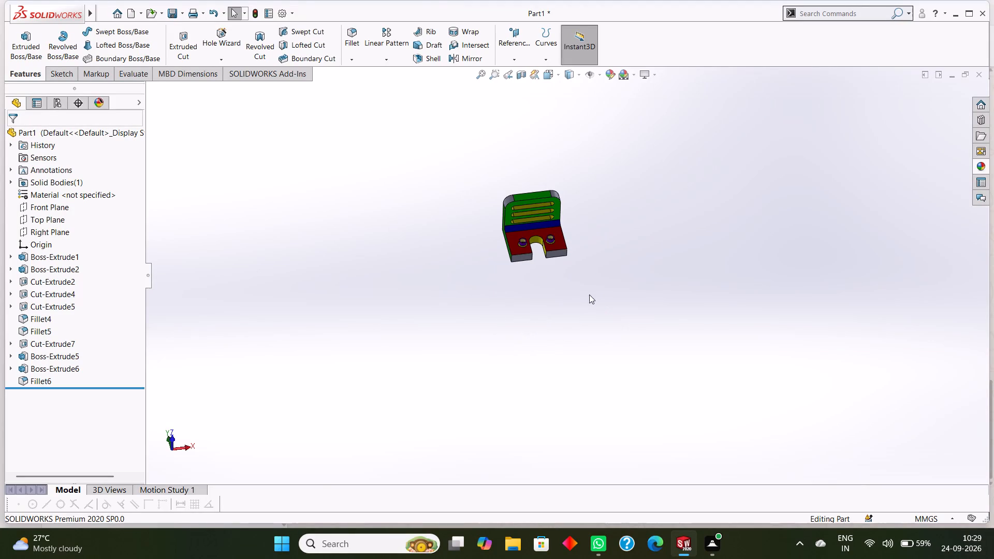
Save the part as "equipment support bracket" in SOLIDWORKS Part format in the tryfuji folder.
scroll(575, 190, down, 3)
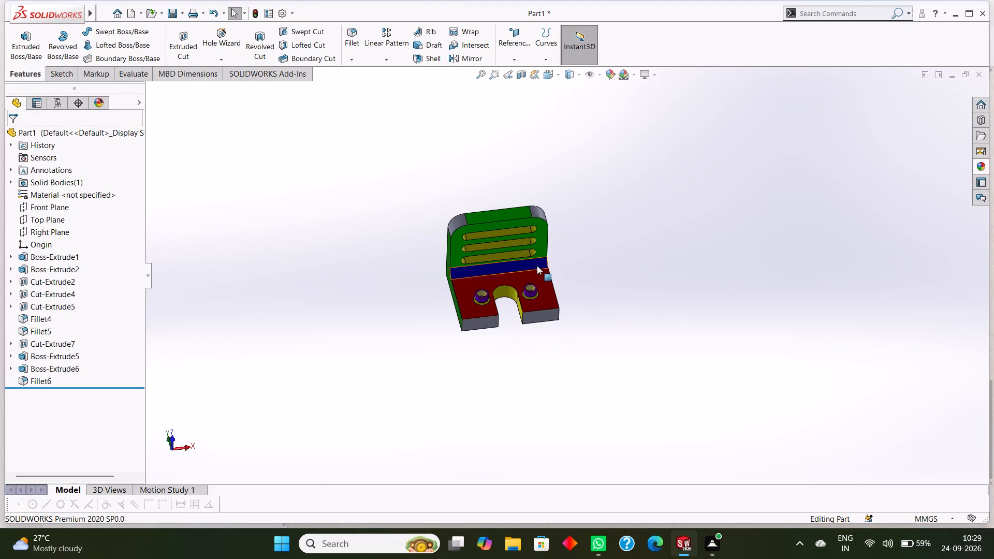
key(ctrl+s)
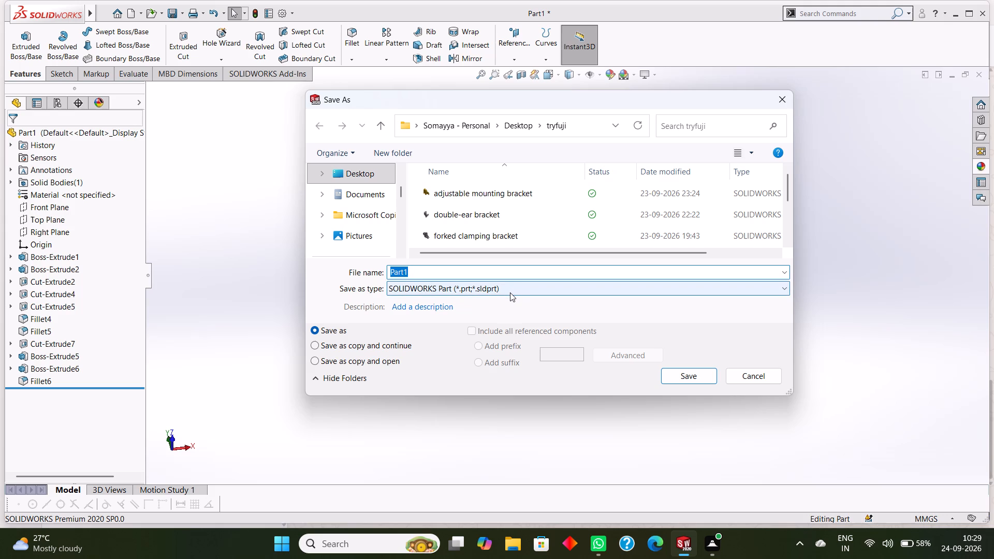
key(e)
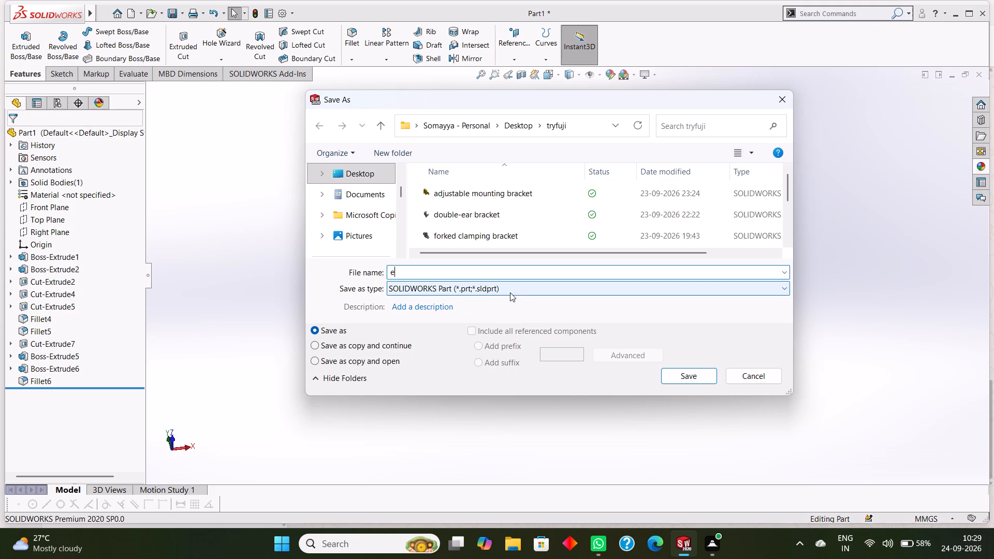
text(qu)
text(ip)
text(men)
text(t)
key(space)
text(support)
key(space)
text(bracket)
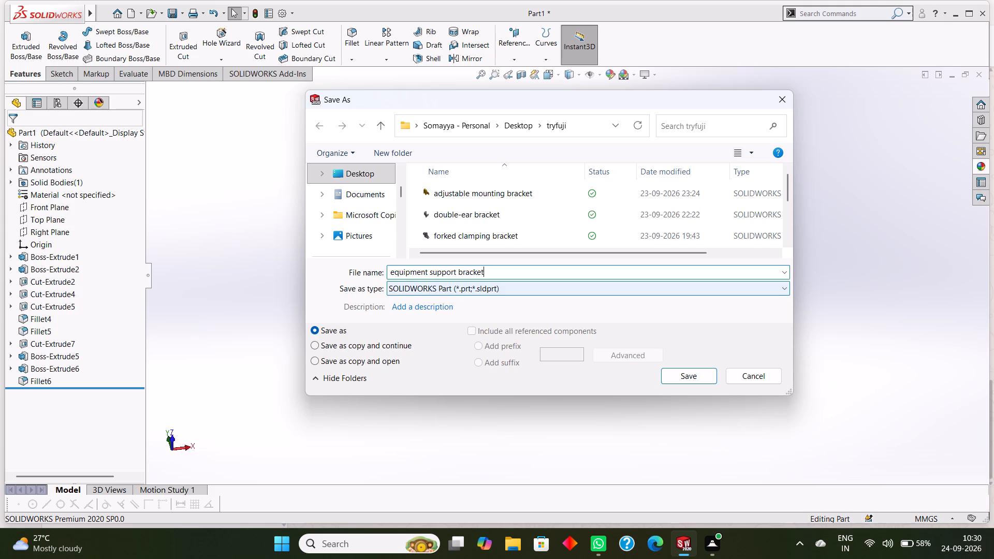
key(Return)
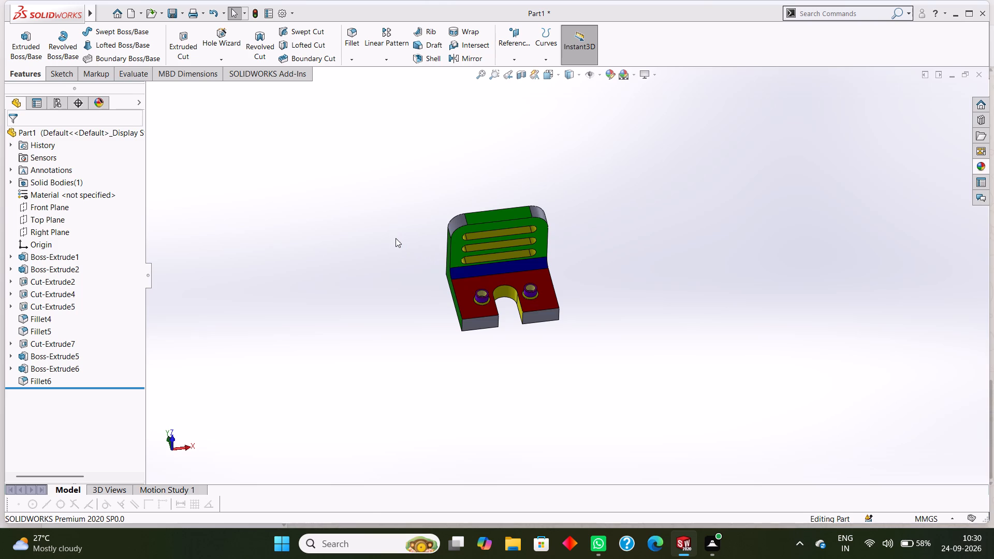
Save a PDF version of the part as "equipment support bracket" in the tryfuji folder.
click(180, 10)
click(189, 40)
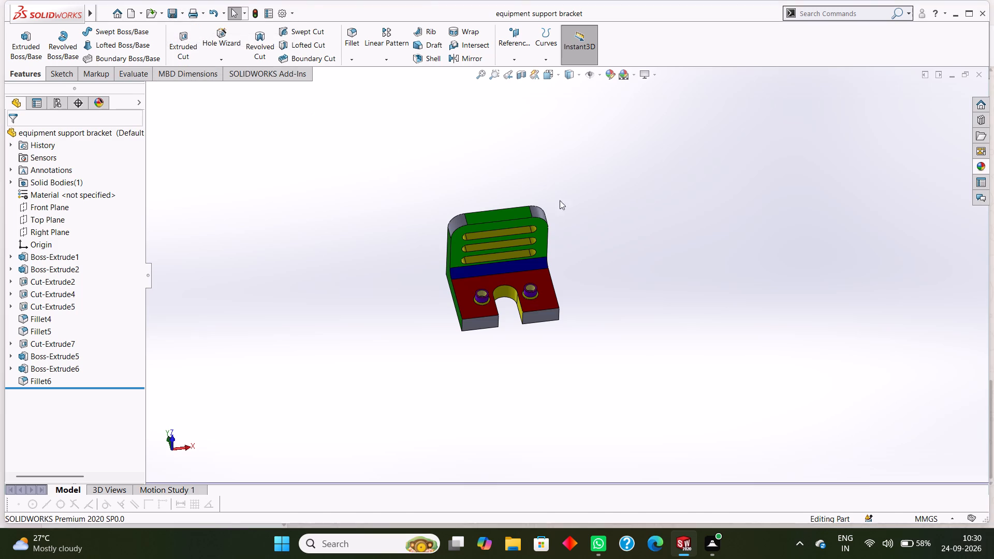
click(515, 291)
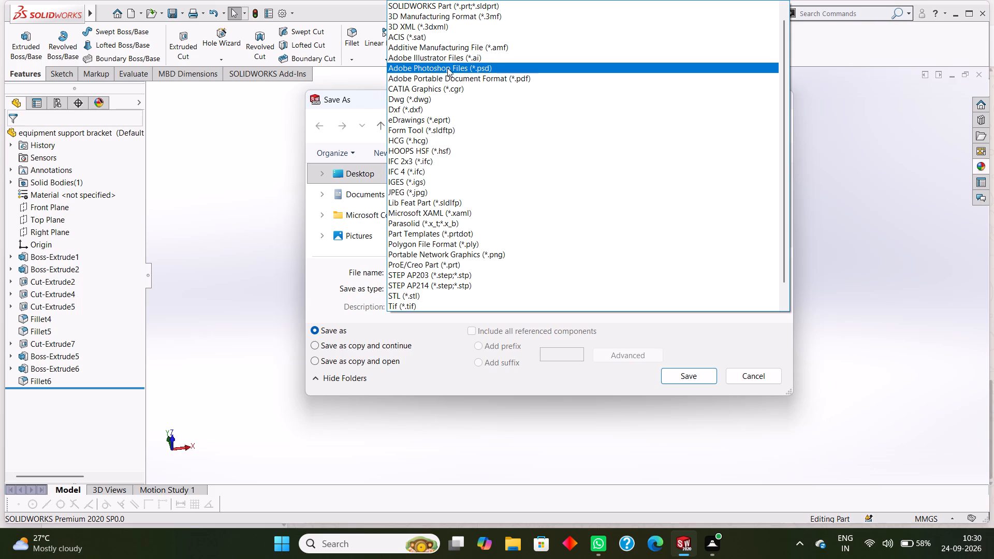
click(479, 77)
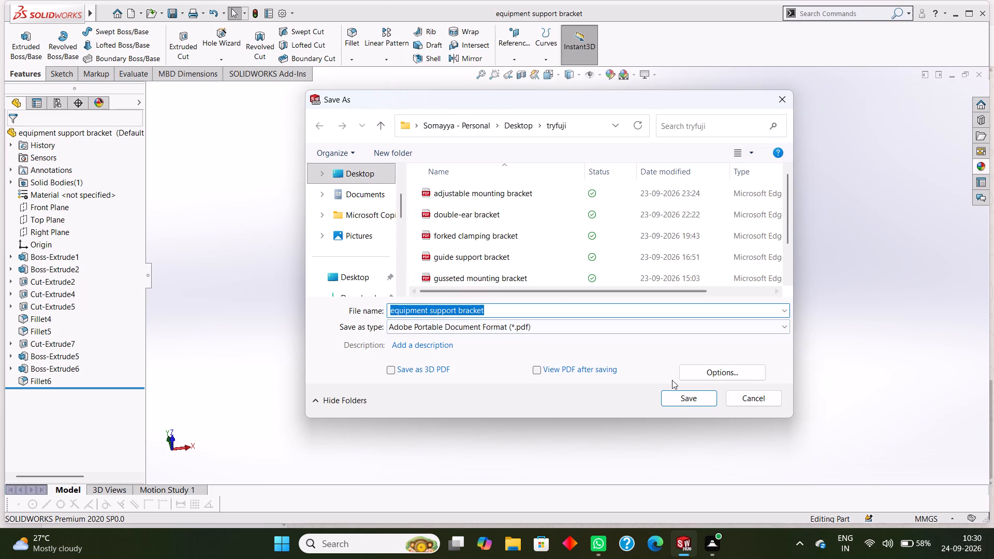
click(682, 397)
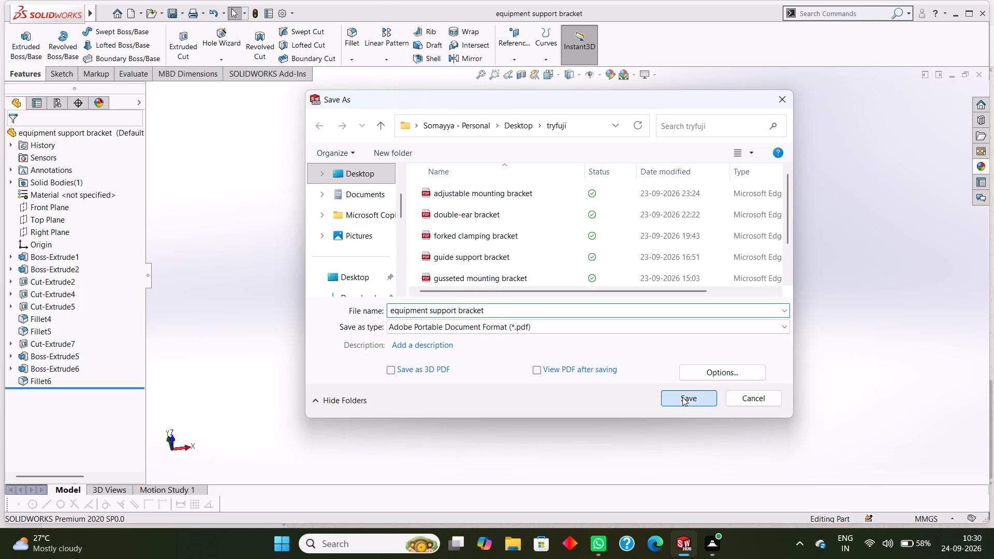